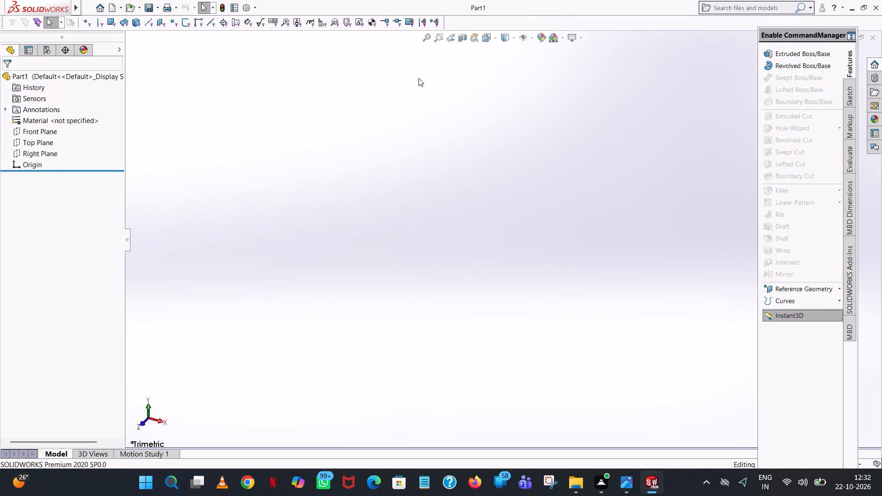
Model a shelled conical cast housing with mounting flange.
Open a new sketch on the Front Plane.
{"action": "left_click", "coordinate": [402, 171]}
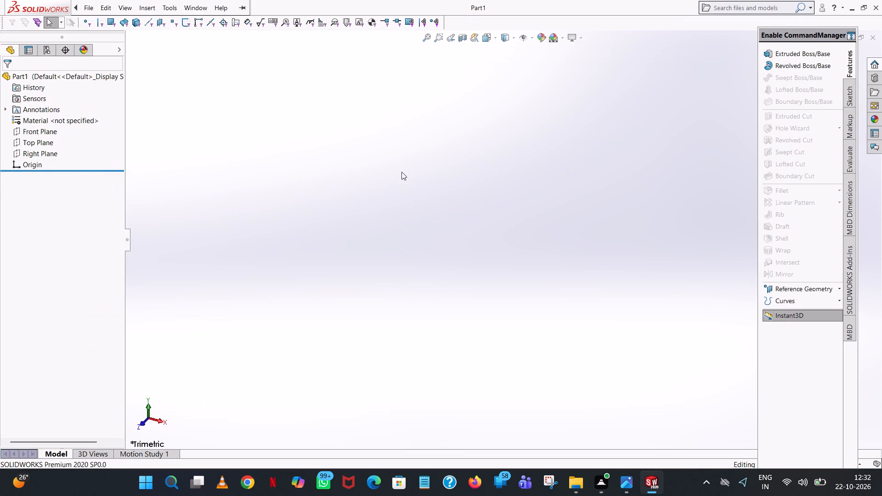
{"action": "left_click", "coordinate": [44, 136]}
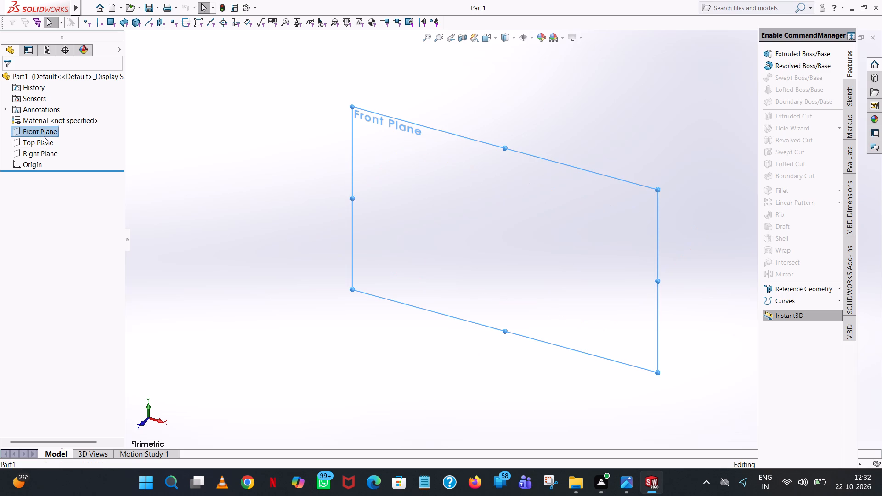
{"action": "left_click", "coordinate": [52, 121]}
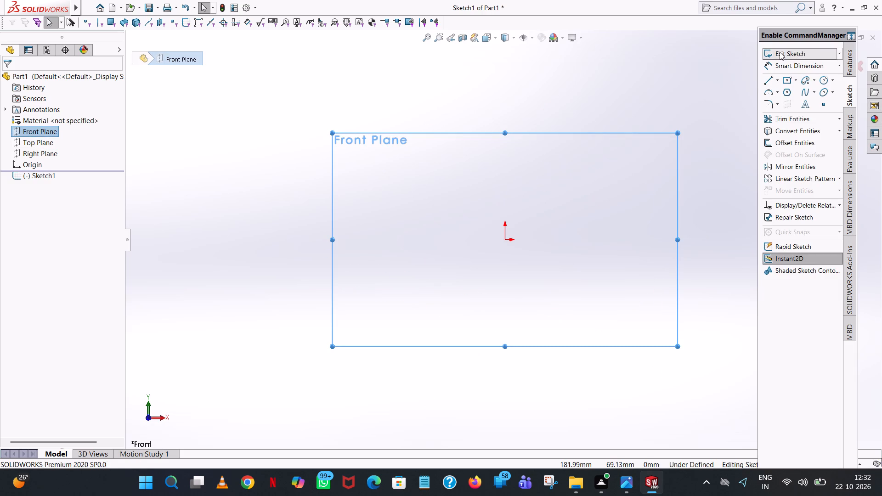
Sketch a circle centred on the origin and set its radius to 112/2 (56 mm).
{"action": "left_click", "coordinate": [826, 80]}
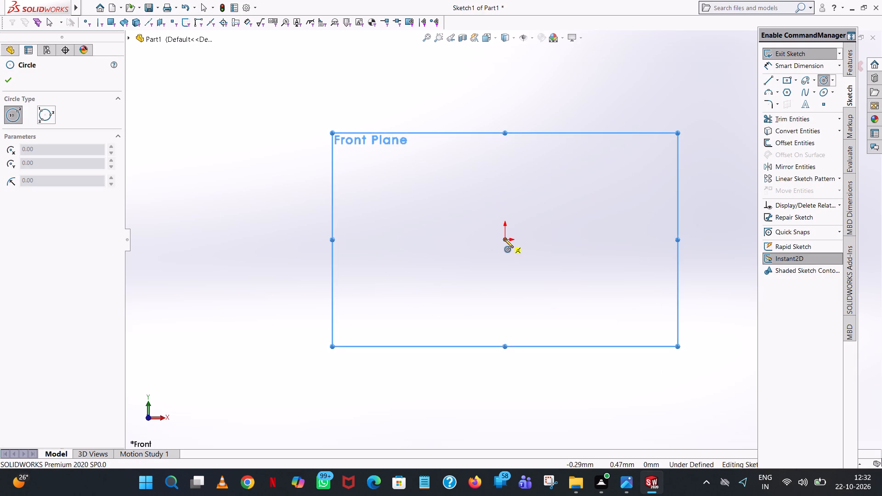
{"action": "left_click", "coordinate": [504, 239]}
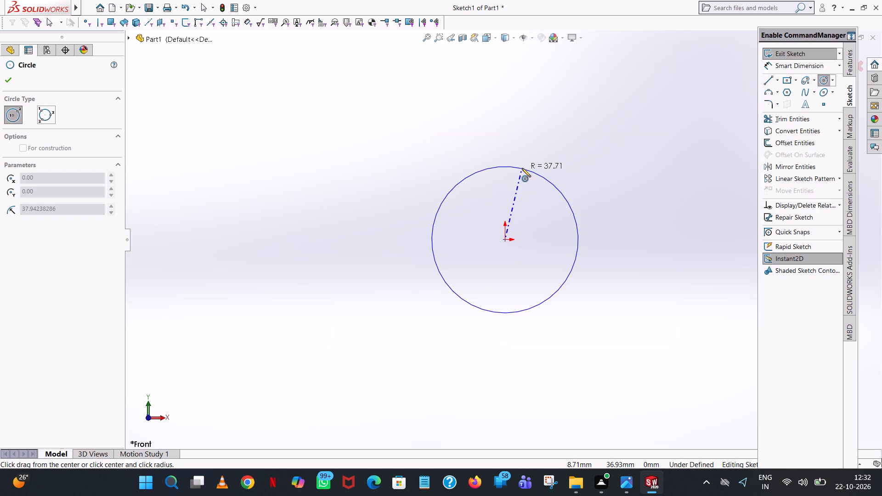
{"action": "left_click", "coordinate": [522, 168]}
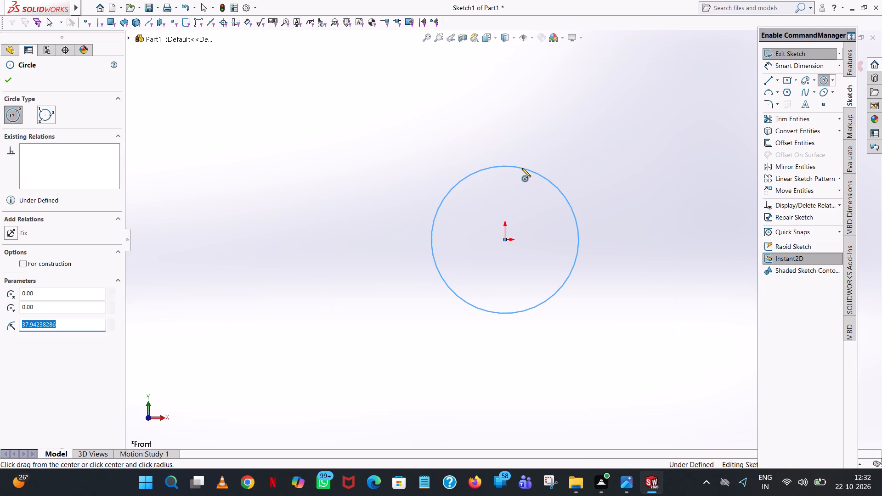
{"action": "type", "text": "112/2"}
{"action": "key", "text": "Return"}
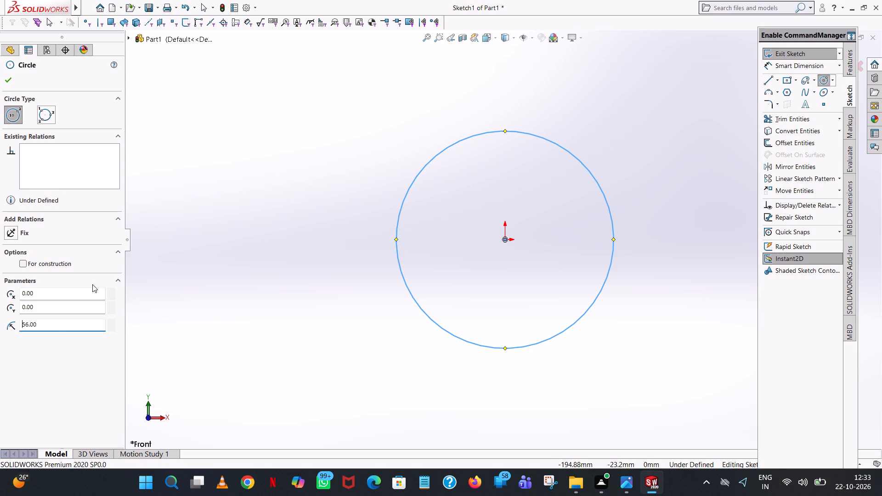
{"action": "left_click", "coordinate": [66, 323]}
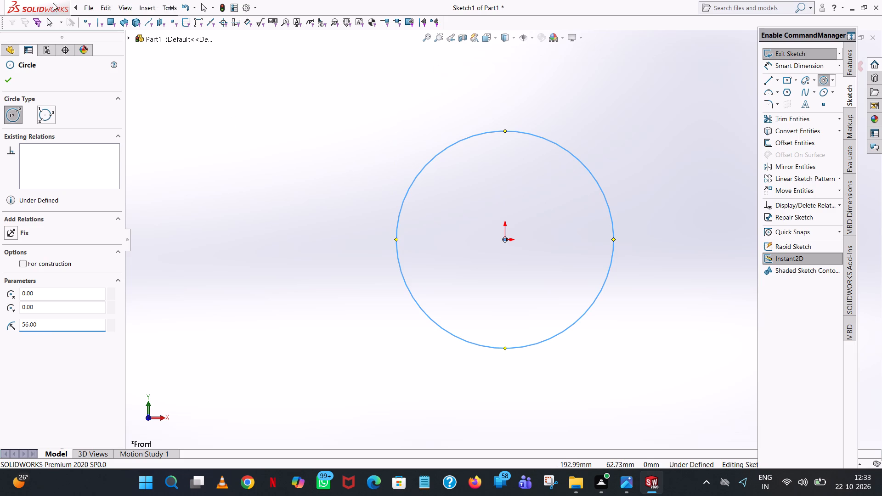
{"action": "left_click", "coordinate": [6, 81]}
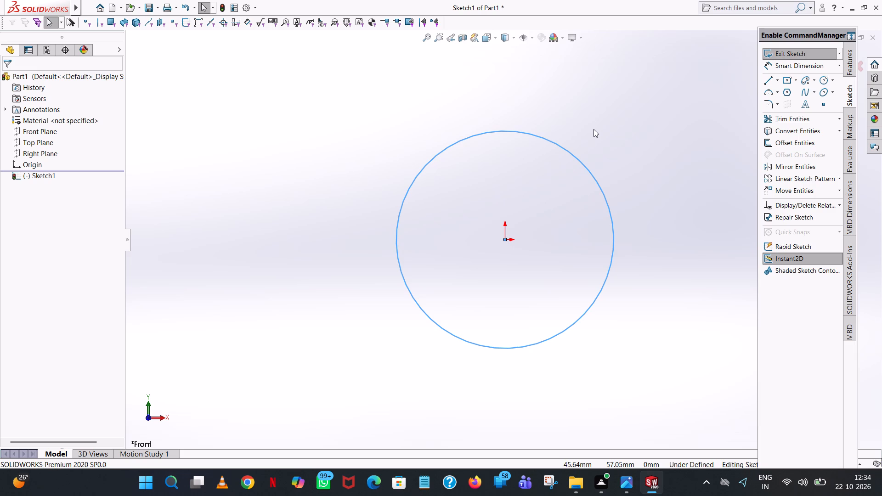
Sketch a small circle centred on the top quadrant point of the 56 mm radius circle, with a radius of 15 mm.
{"action": "left_click", "coordinate": [825, 82]}
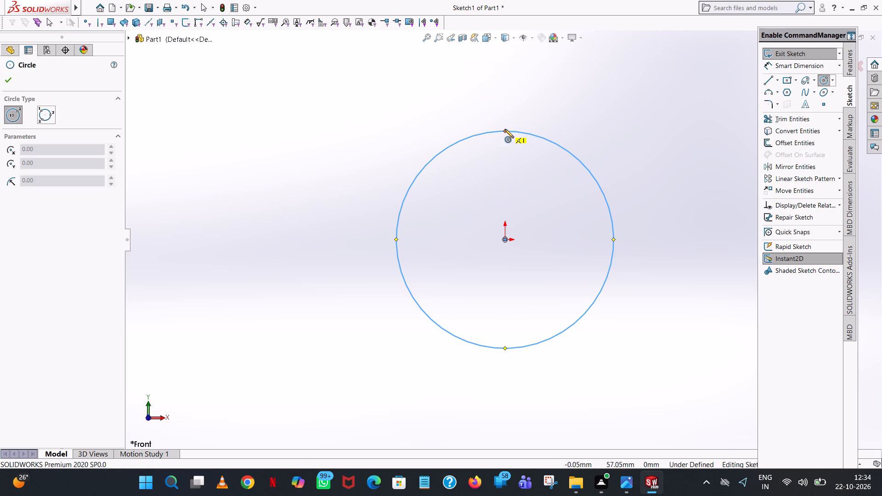
{"action": "left_click", "coordinate": [505, 129]}
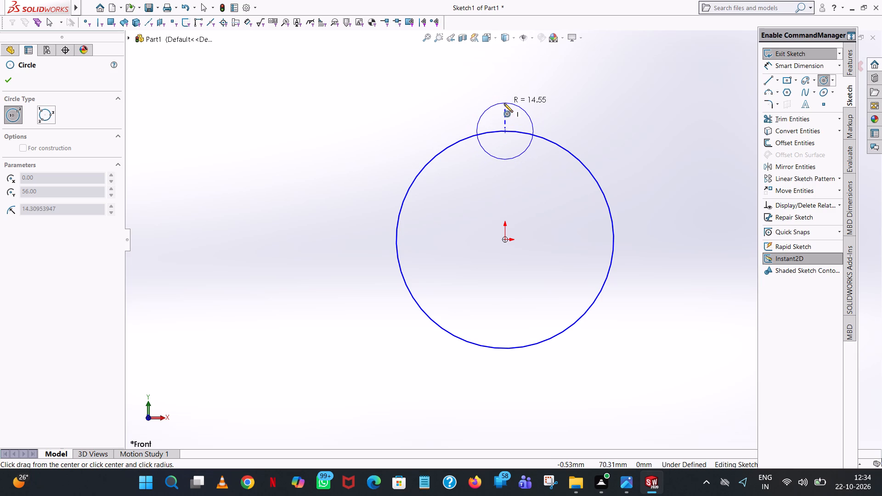
{"action": "left_click", "coordinate": [504, 103]}
{"action": "type", "text": "15"}
{"action": "key", "text": "Return"}
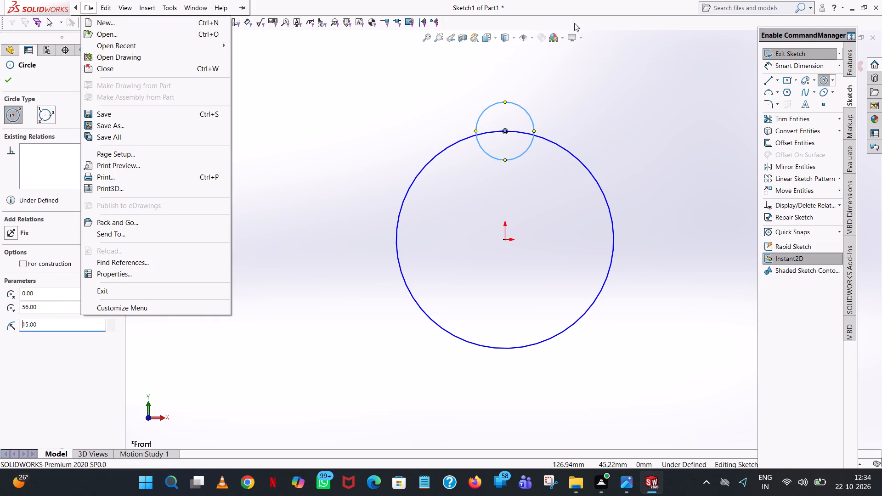
{"action": "left_click", "coordinate": [6, 77]}
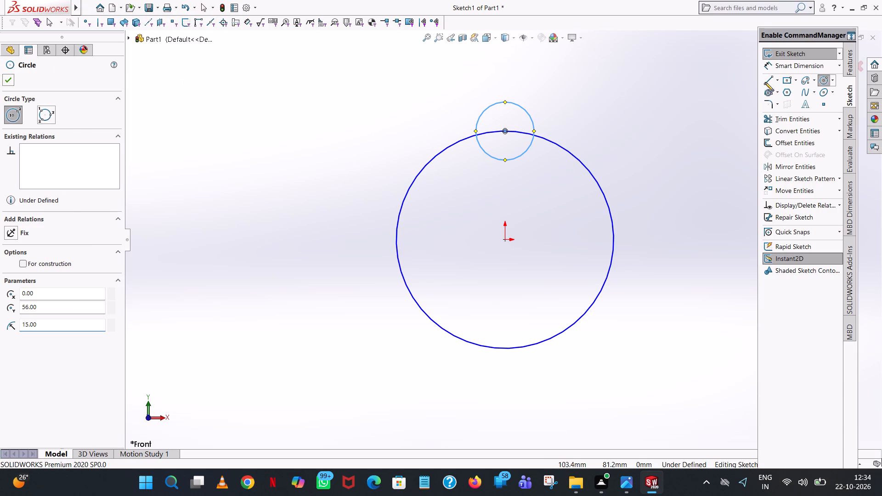
{"action": "left_click", "coordinate": [9, 77]}
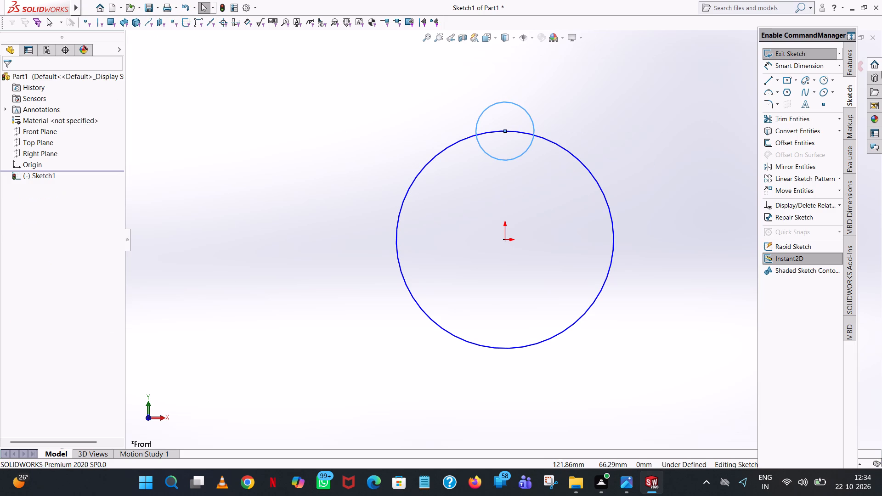
{"action": "left_click", "coordinate": [627, 114]}
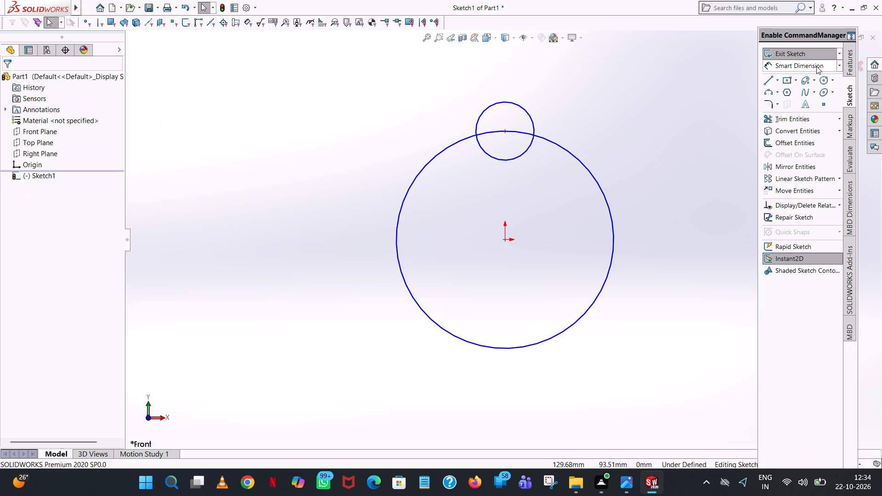
Sketch a larger circle centred on the origin with a radius of about 81 mm, enclosing the other two circles.
{"action": "left_click", "coordinate": [824, 77]}
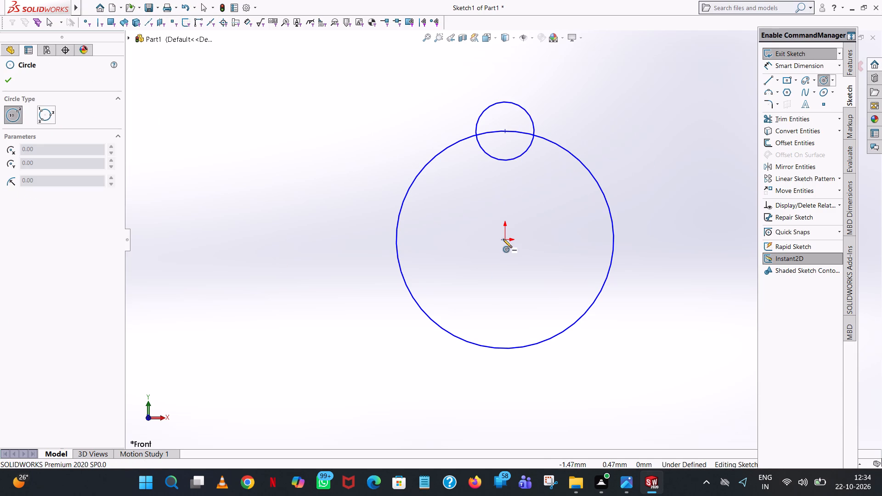
{"action": "left_click", "coordinate": [503, 239]}
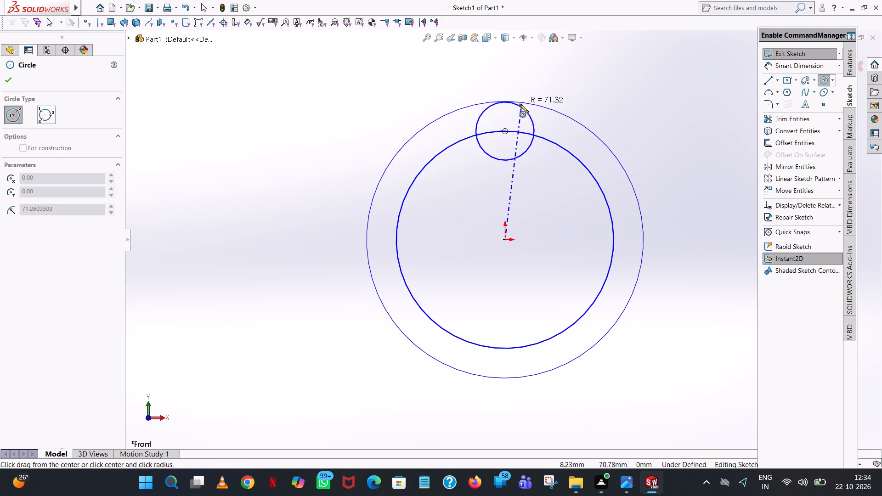
{"action": "left_click", "coordinate": [498, 82]}
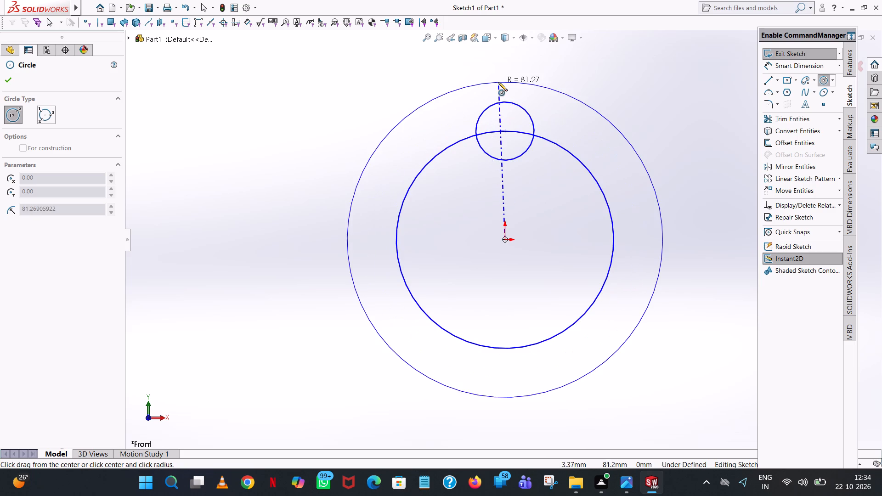
{"action": "right_click", "coordinate": [498, 82]}
{"action": "left_click", "coordinate": [542, 91]}
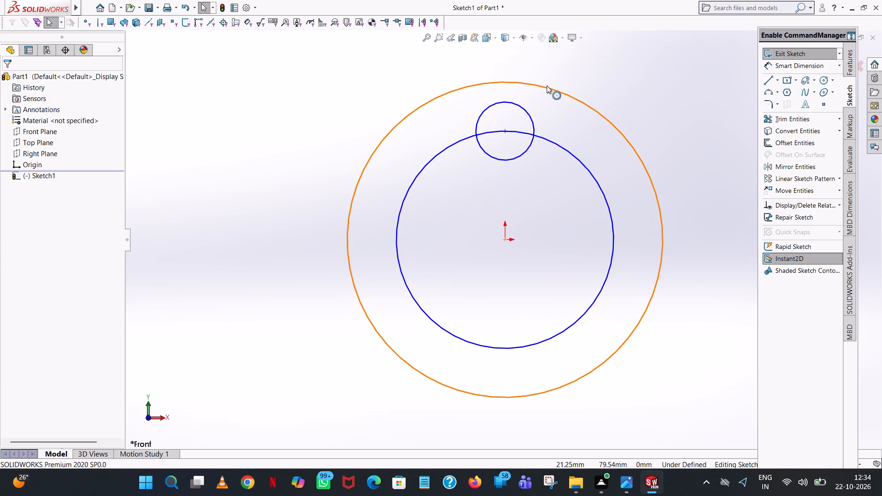
Set the outer circle's radius to 110+6, then halve it to 58 mm.
{"action": "left_click", "coordinate": [547, 85]}
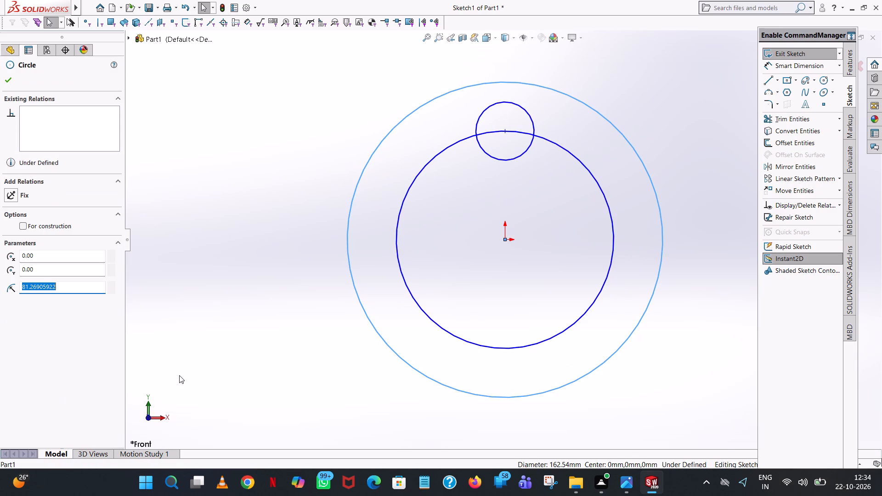
{"action": "type", "text": "110"}
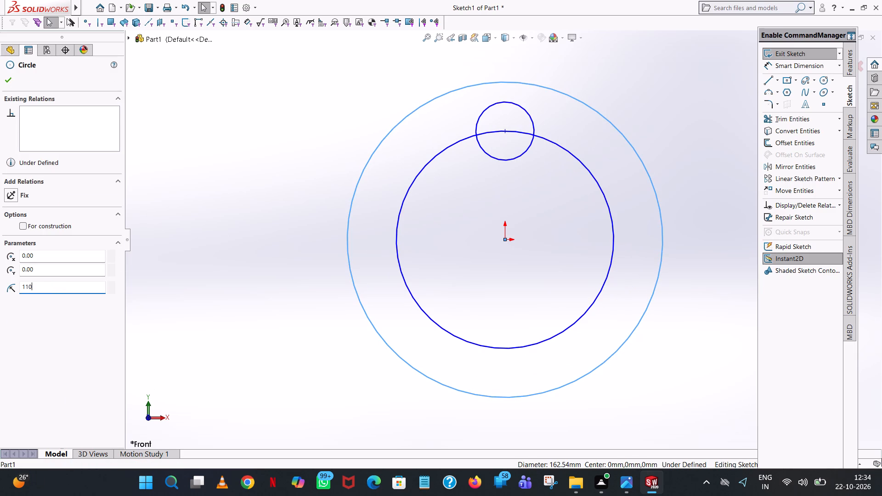
{"action": "key", "text": "plus"}
{"action": "type", "text": "12"}
{"action": "key", "text": "BackSpace"}
{"action": "key", "text": "BackSpace"}
{"action": "key", "text": "9"}
{"action": "key", "text": "BackSpace"}
{"action": "key", "text": "6"}
{"action": "left_click", "coordinate": [45, 333]}
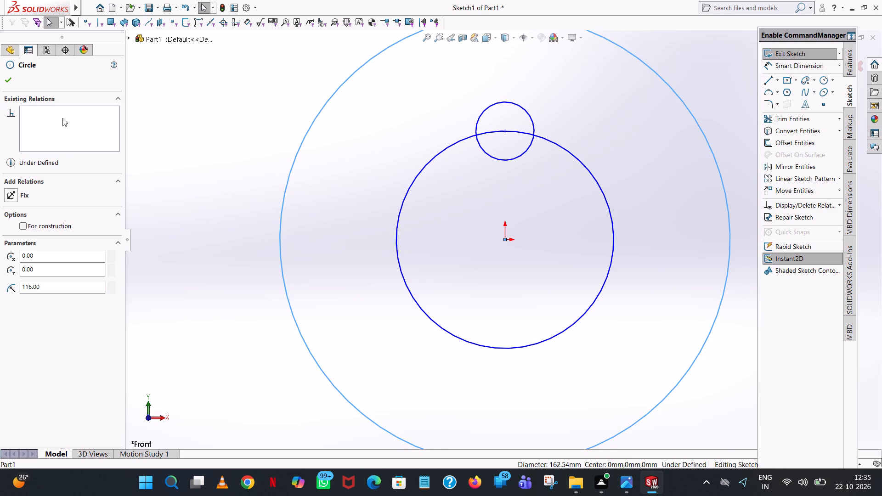
{"action": "left_click", "coordinate": [60, 285]}
{"action": "type", "text": "/2"}
{"action": "key", "text": "Return"}
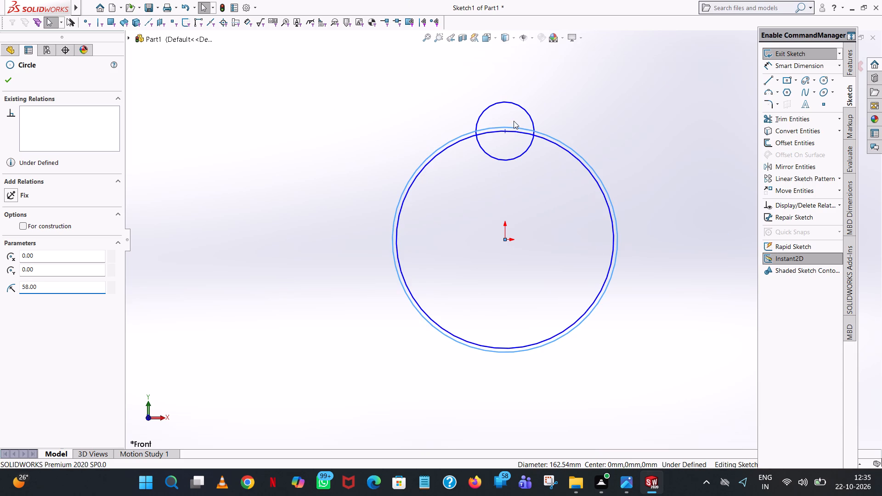
Halve the radius of the small top circle to 7.5 mm.
{"action": "left_click", "coordinate": [509, 100]}
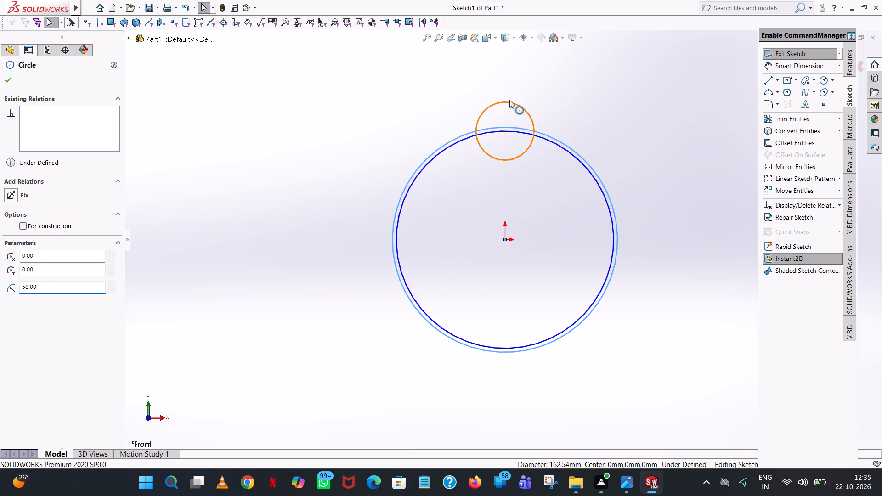
{"action": "left_click", "coordinate": [57, 283]}
{"action": "type", "text": "/2"}
{"action": "key", "text": "Return"}
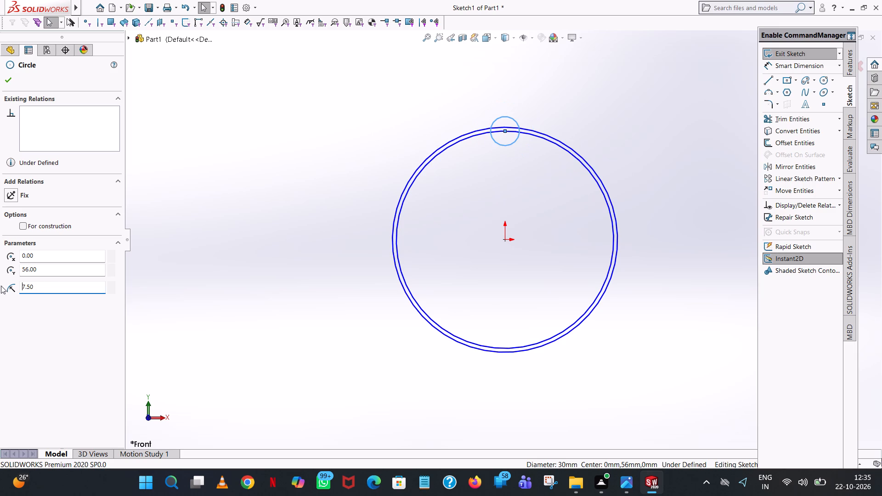
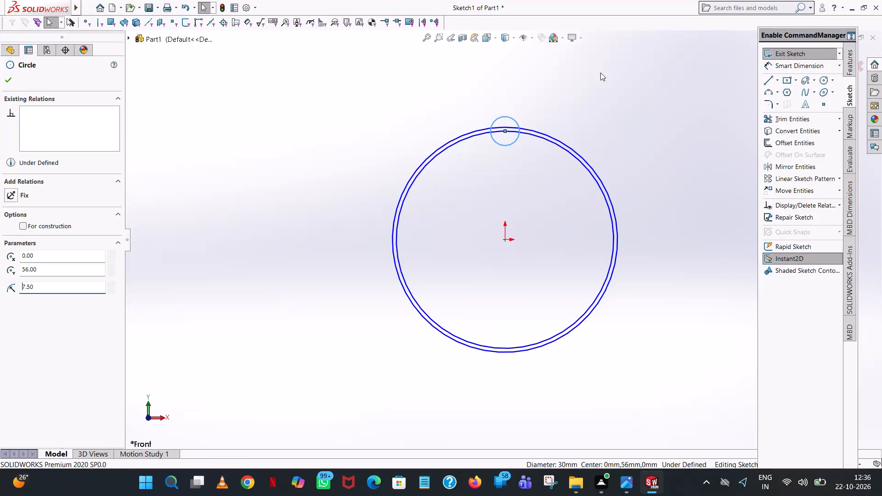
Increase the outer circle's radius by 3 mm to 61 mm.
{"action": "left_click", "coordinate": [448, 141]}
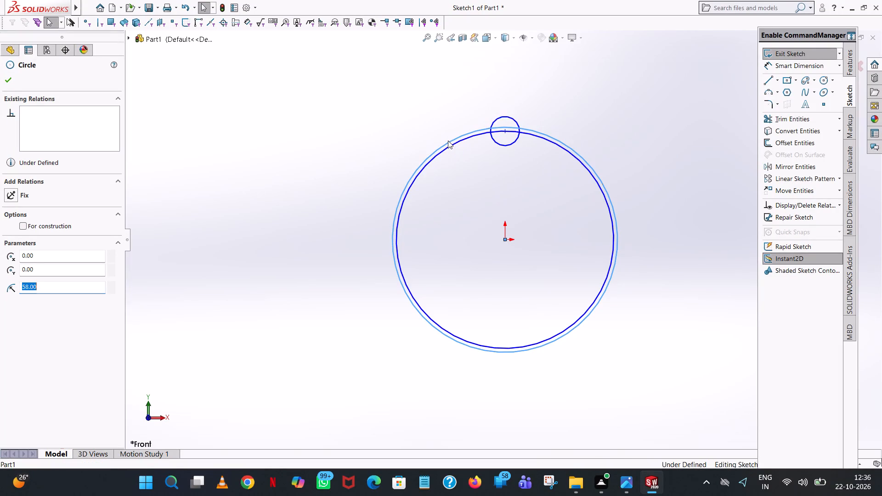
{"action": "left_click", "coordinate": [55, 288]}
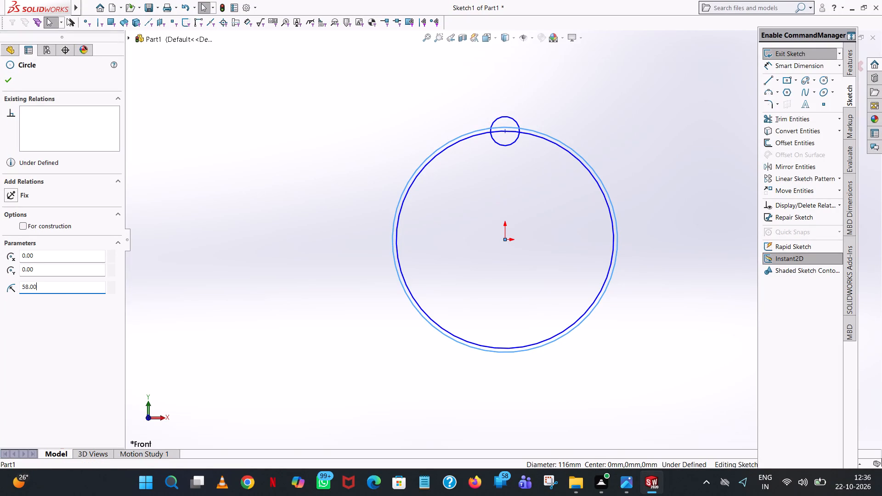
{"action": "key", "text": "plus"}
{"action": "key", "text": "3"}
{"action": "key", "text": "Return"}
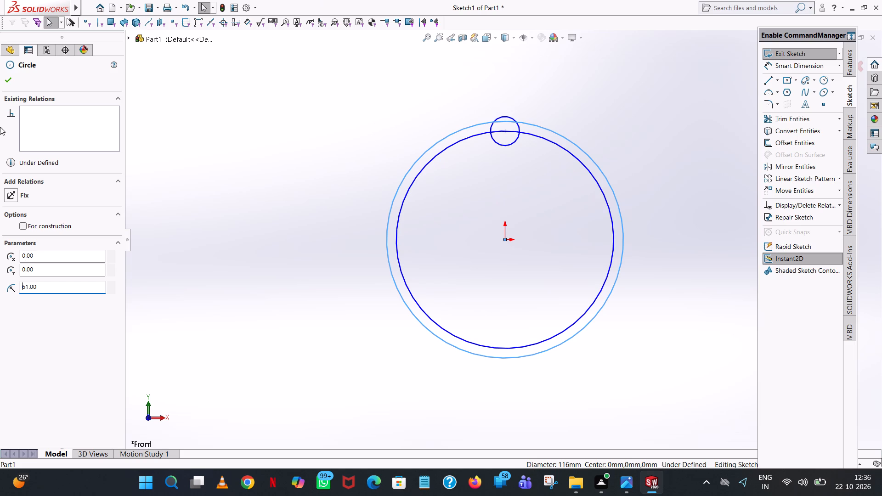
Trim away the small top circle and both concentric circles until the sketch is empty.
{"action": "left_click", "coordinate": [796, 116]}
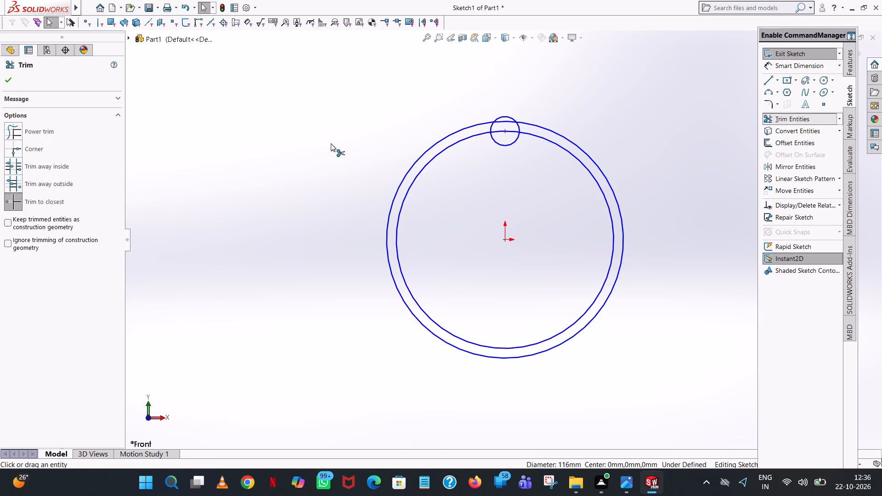
{"action": "left_click", "coordinate": [518, 137]}
{"action": "left_click", "coordinate": [518, 120]}
{"action": "left_click", "coordinate": [515, 122]}
{"action": "left_click", "coordinate": [524, 134]}
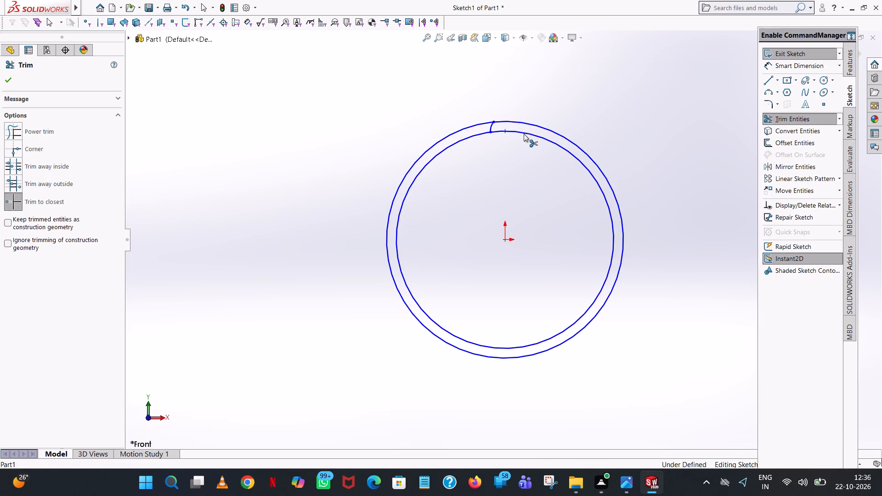
{"action": "left_click", "coordinate": [526, 130]}
{"action": "double_click", "coordinate": [528, 127]}
{"action": "left_click", "coordinate": [490, 125]}
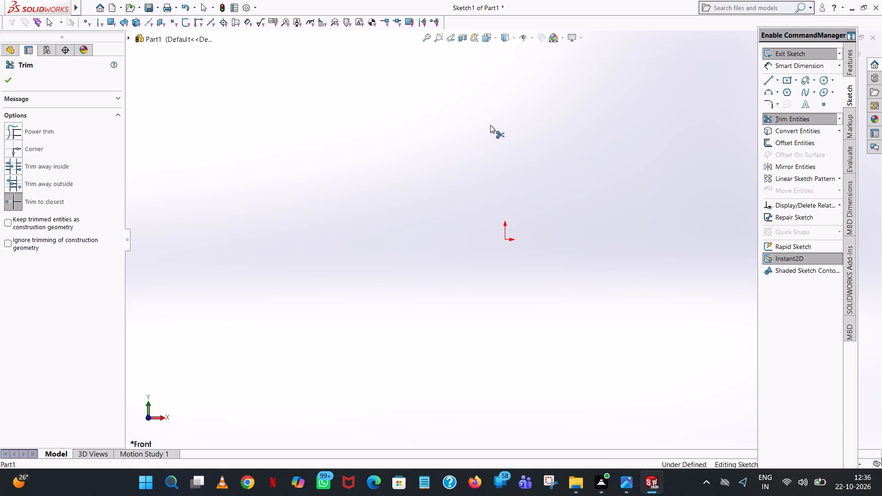
{"action": "left_click", "coordinate": [12, 75]}
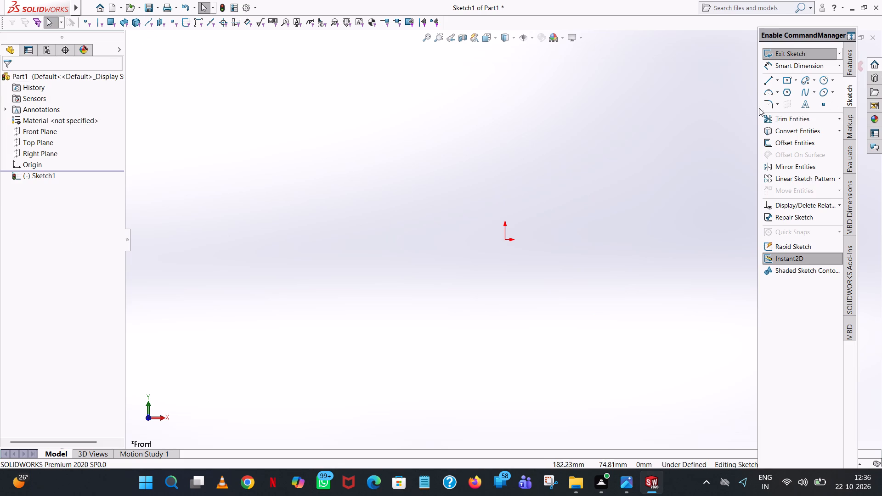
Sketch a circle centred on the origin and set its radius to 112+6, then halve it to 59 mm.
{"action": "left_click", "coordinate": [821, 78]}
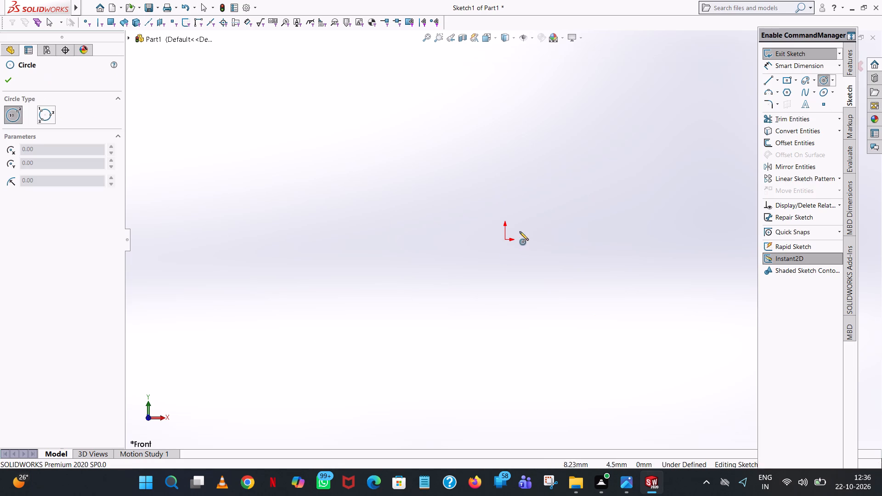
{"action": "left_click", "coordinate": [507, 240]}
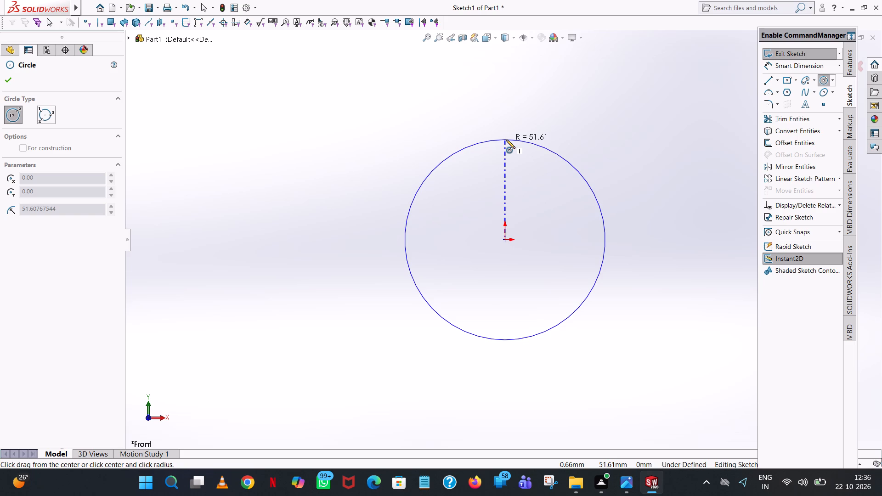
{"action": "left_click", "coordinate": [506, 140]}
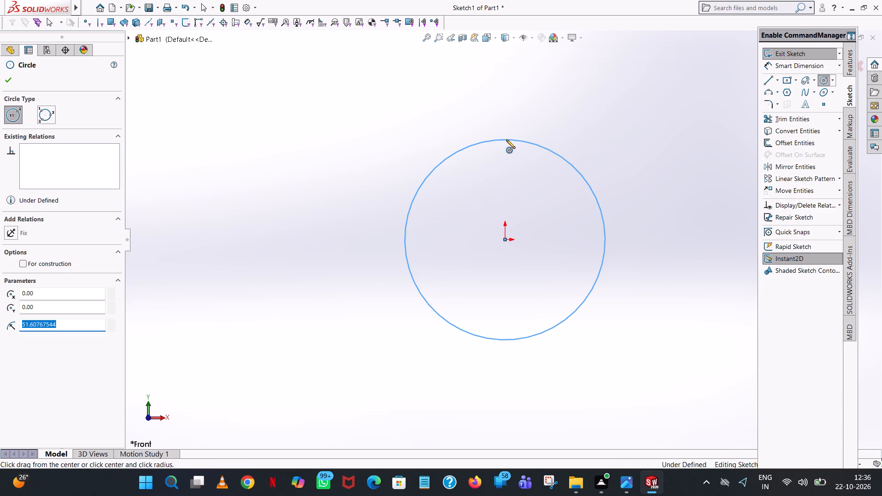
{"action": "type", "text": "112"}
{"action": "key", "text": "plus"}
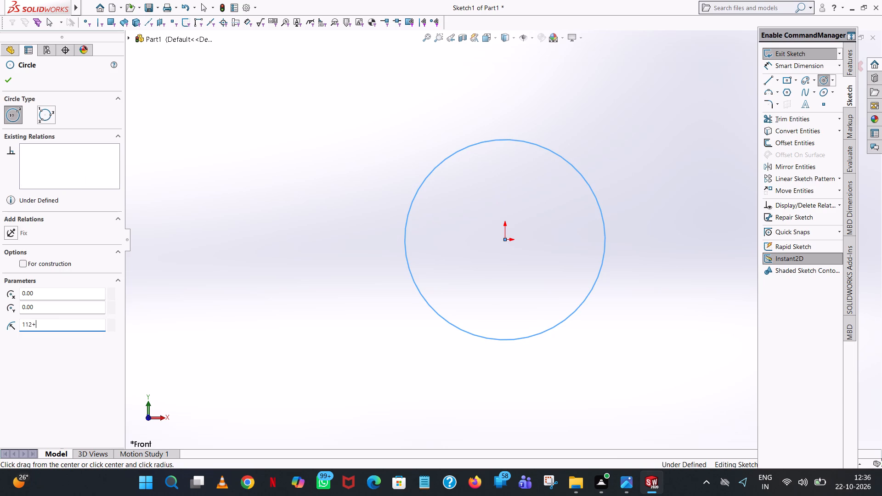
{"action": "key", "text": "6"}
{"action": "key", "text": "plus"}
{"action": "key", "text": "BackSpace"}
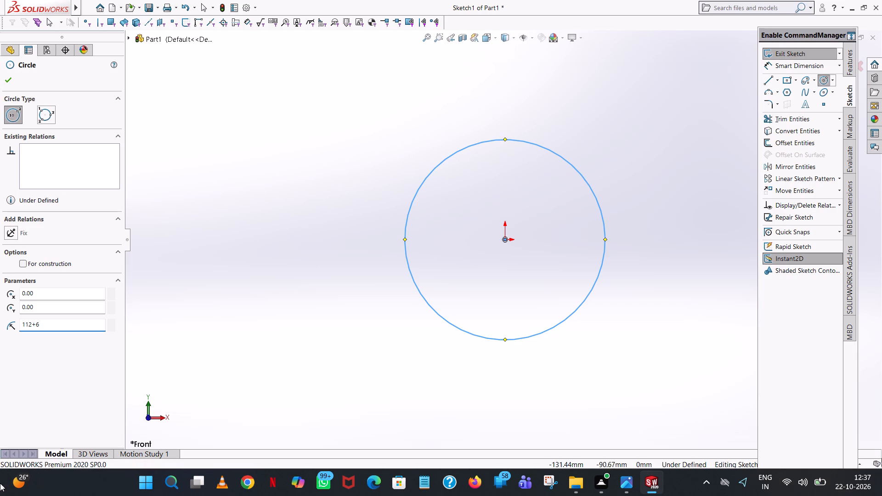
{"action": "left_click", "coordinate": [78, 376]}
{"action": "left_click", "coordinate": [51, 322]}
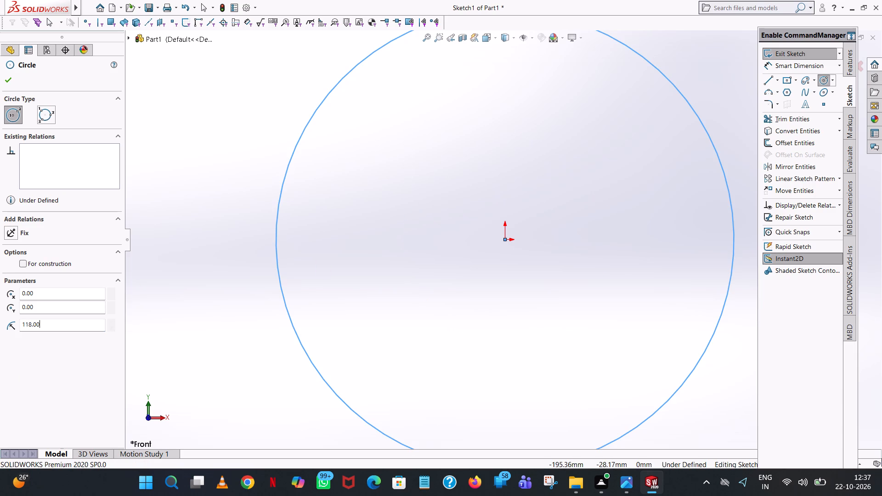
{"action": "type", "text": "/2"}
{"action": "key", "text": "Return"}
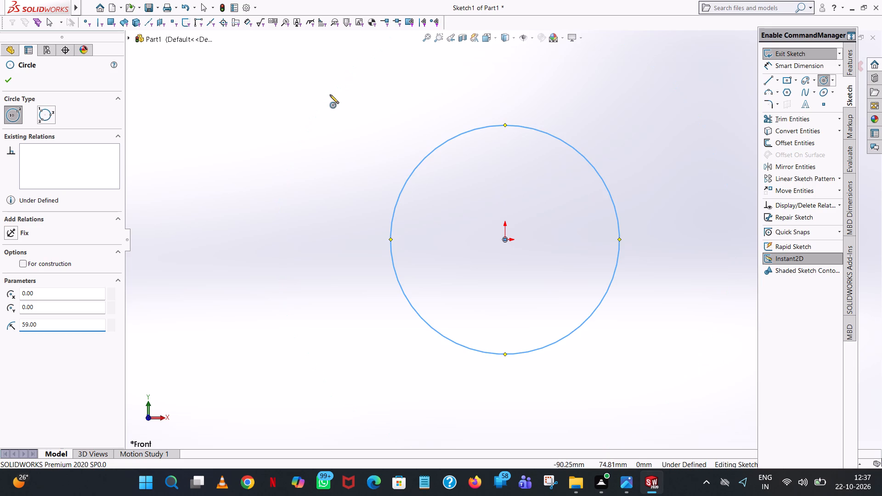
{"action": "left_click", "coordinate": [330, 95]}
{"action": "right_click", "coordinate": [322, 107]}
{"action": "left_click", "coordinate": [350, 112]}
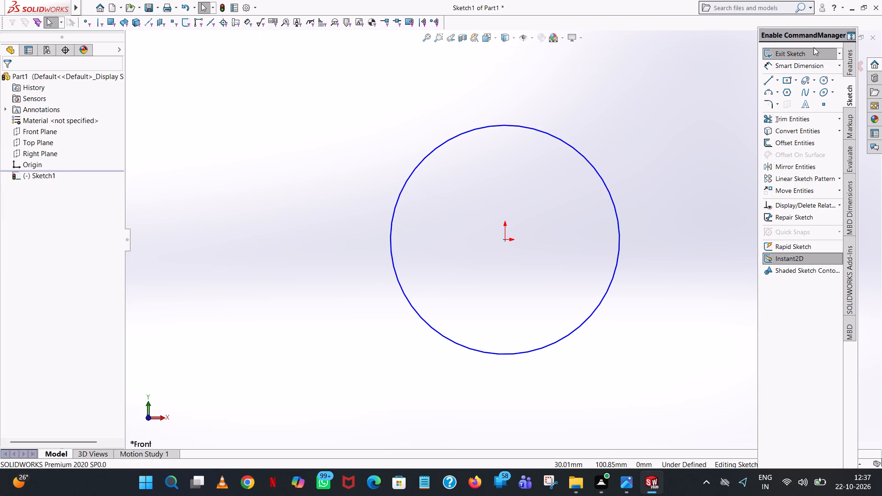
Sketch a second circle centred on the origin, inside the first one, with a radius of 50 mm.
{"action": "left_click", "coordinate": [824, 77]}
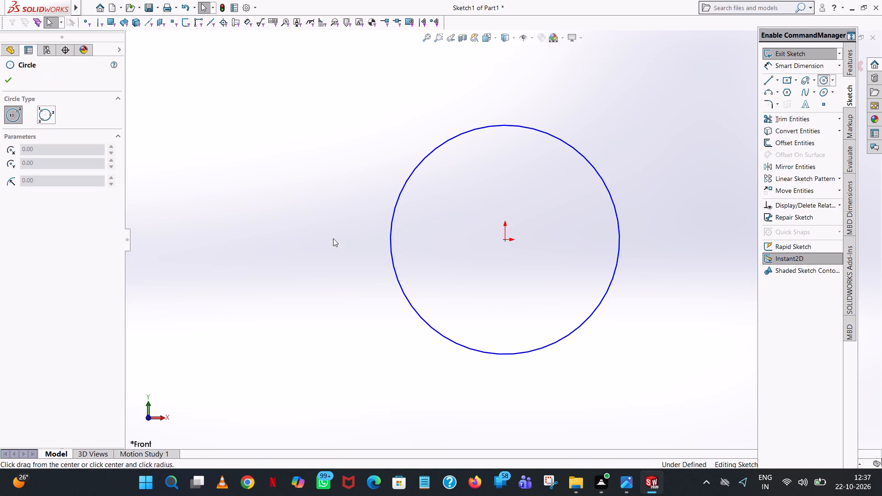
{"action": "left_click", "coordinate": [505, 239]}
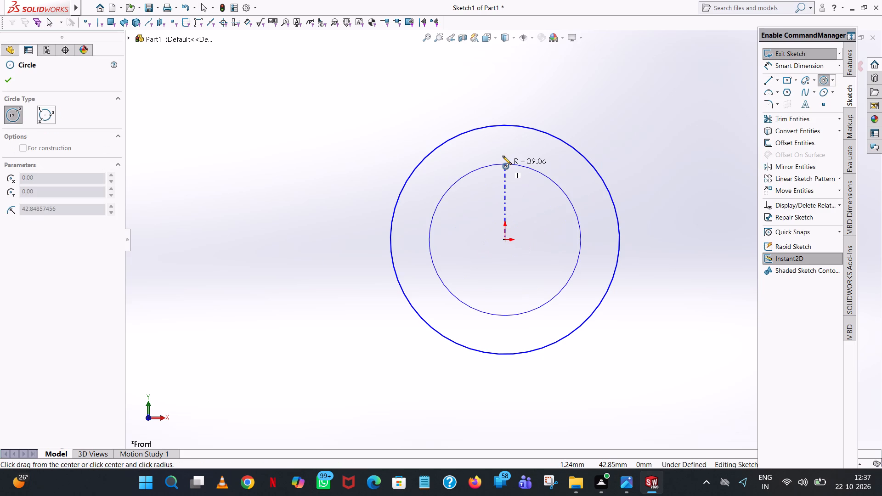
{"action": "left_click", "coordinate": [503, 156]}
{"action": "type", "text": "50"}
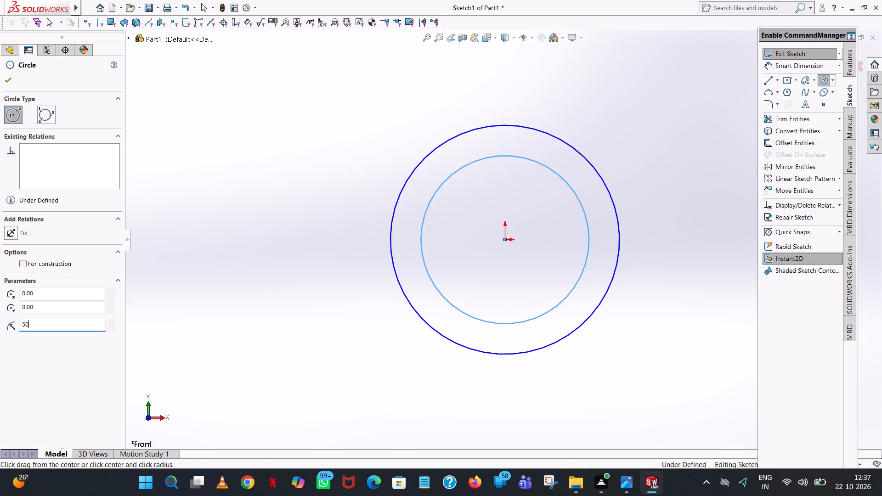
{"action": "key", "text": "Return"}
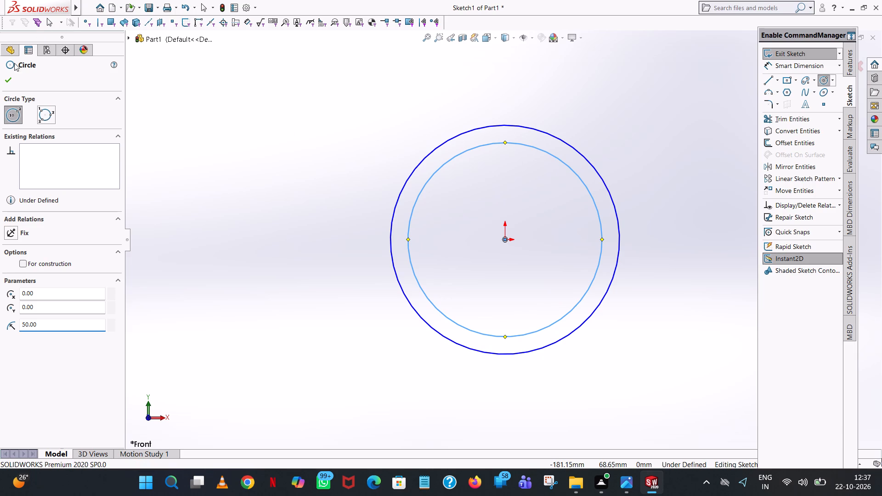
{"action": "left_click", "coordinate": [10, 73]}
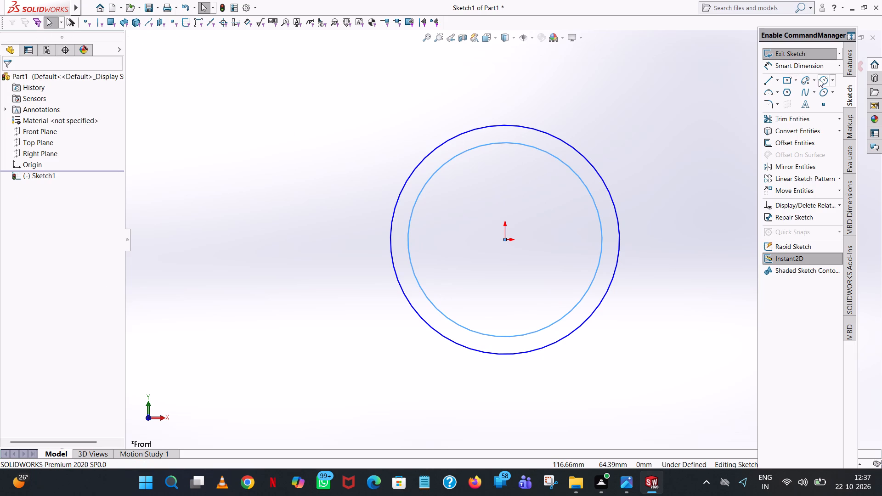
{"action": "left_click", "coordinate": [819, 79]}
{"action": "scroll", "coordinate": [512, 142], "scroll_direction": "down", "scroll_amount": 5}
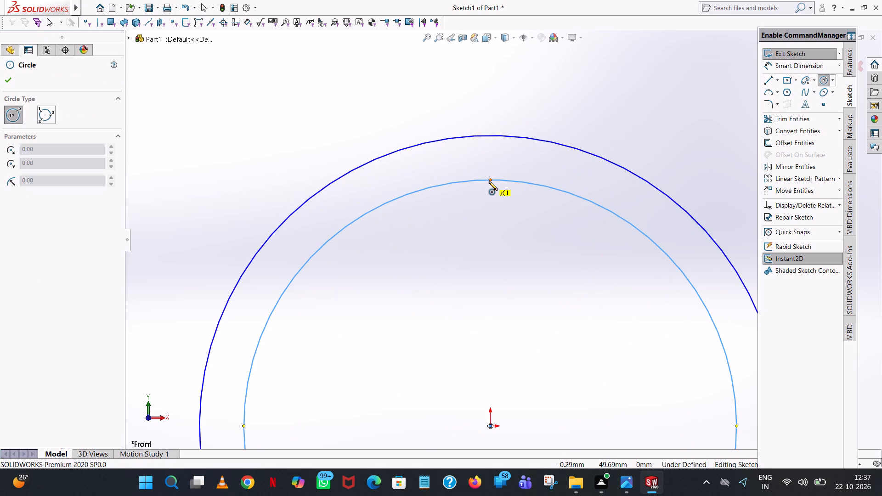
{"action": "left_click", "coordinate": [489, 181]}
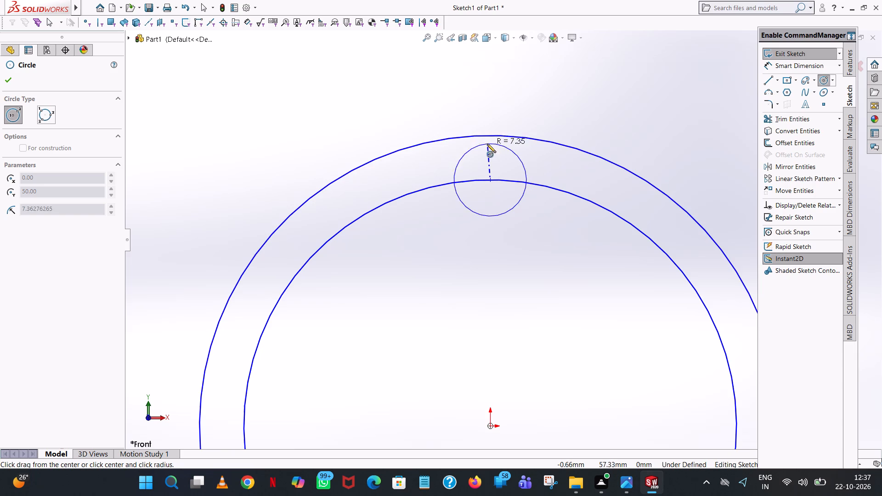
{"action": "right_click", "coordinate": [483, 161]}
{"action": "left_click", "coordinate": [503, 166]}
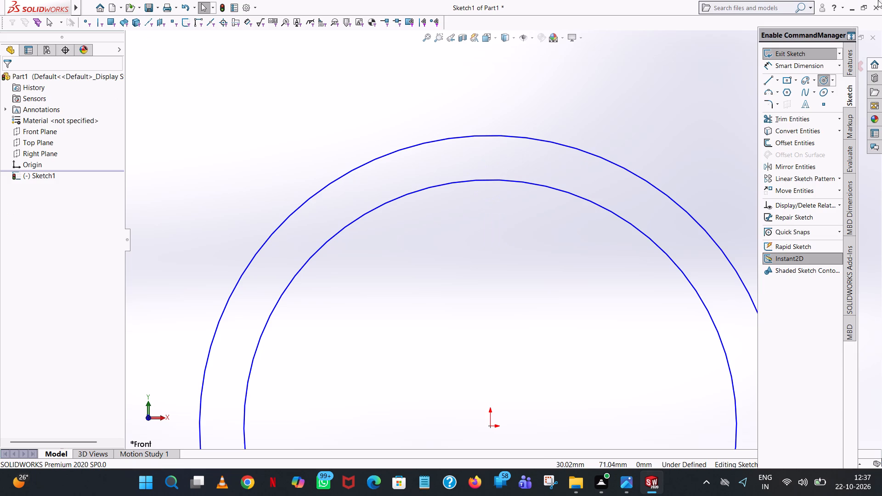
Sketch a circle of about 54.7 mm radius on the origin, between the other two, and try to set its radius to 112/0.
{"action": "left_click", "coordinate": [824, 79]}
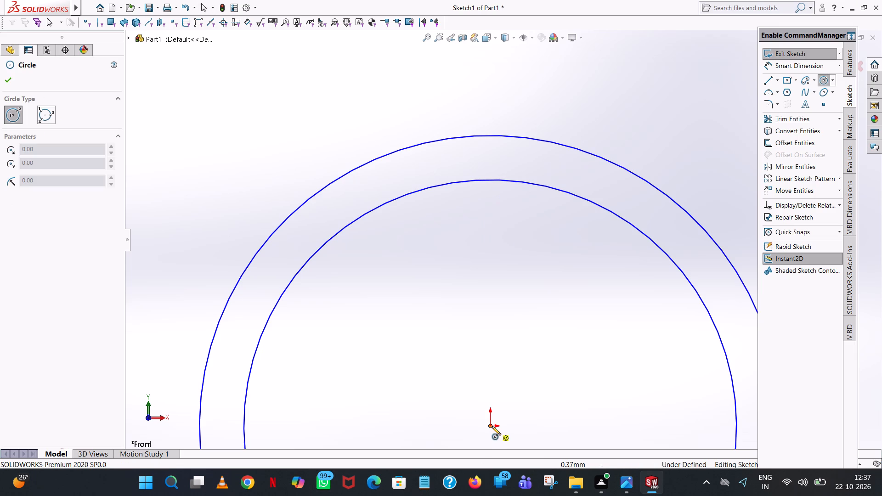
{"action": "left_click", "coordinate": [492, 426]}
{"action": "left_click", "coordinate": [491, 157]}
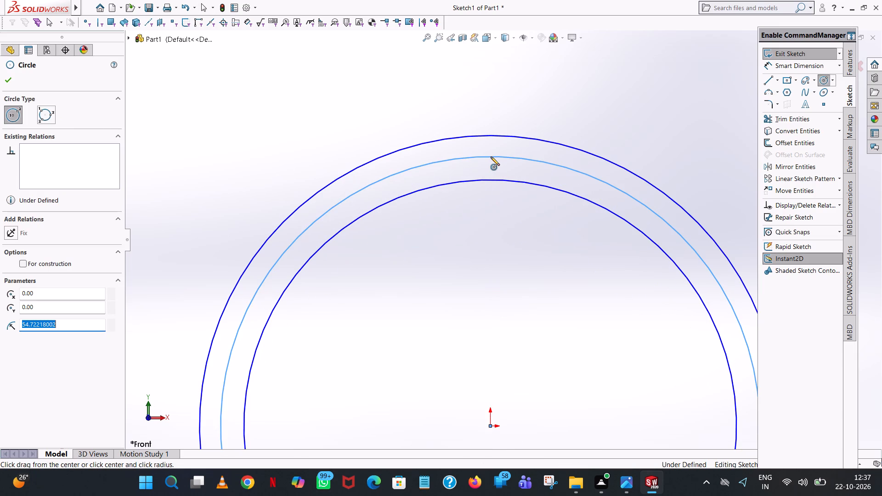
{"action": "type", "text": "112/"}
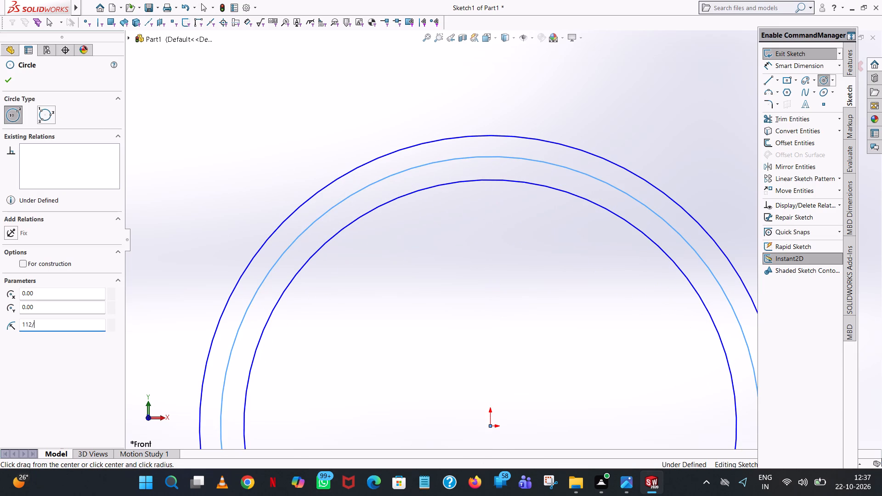
{"action": "key", "text": "0"}
{"action": "key", "text": "Return"}
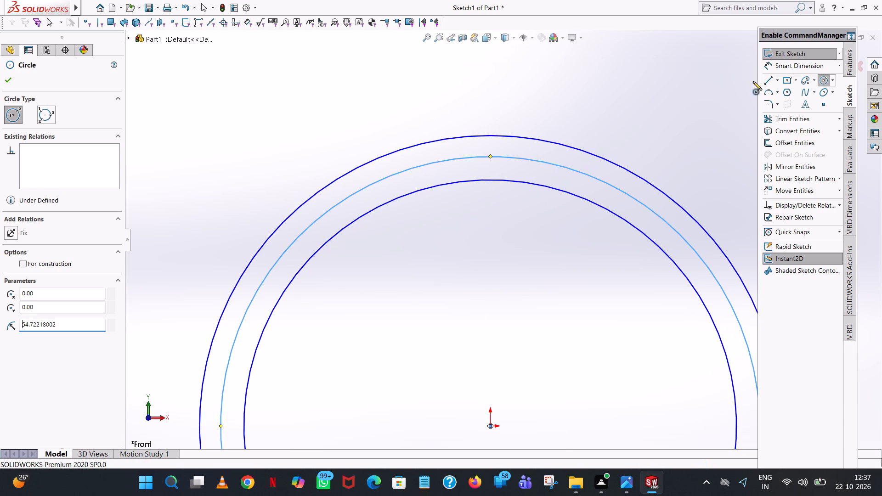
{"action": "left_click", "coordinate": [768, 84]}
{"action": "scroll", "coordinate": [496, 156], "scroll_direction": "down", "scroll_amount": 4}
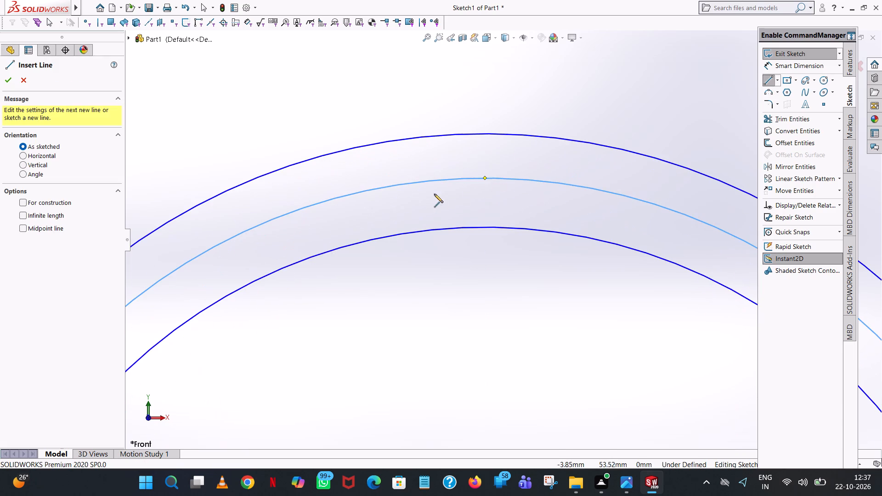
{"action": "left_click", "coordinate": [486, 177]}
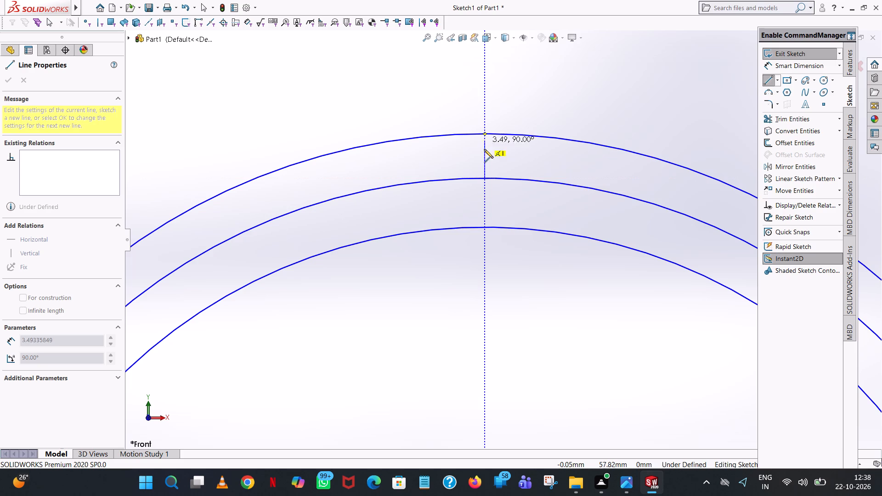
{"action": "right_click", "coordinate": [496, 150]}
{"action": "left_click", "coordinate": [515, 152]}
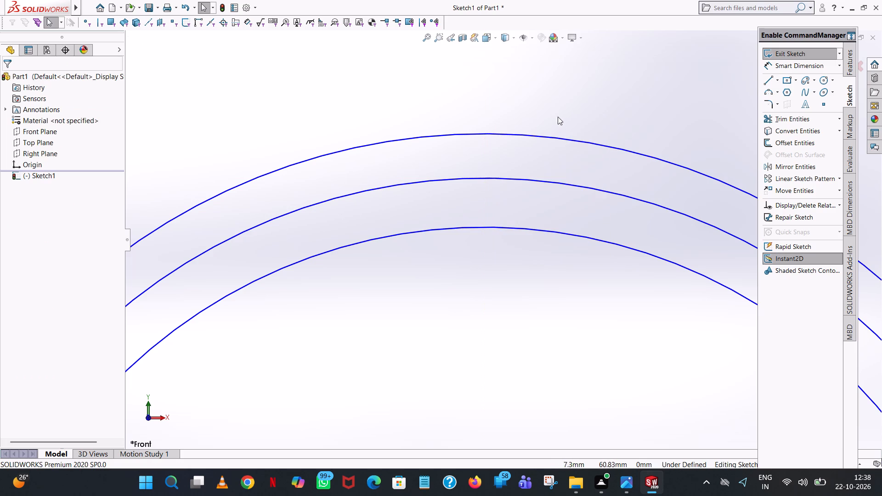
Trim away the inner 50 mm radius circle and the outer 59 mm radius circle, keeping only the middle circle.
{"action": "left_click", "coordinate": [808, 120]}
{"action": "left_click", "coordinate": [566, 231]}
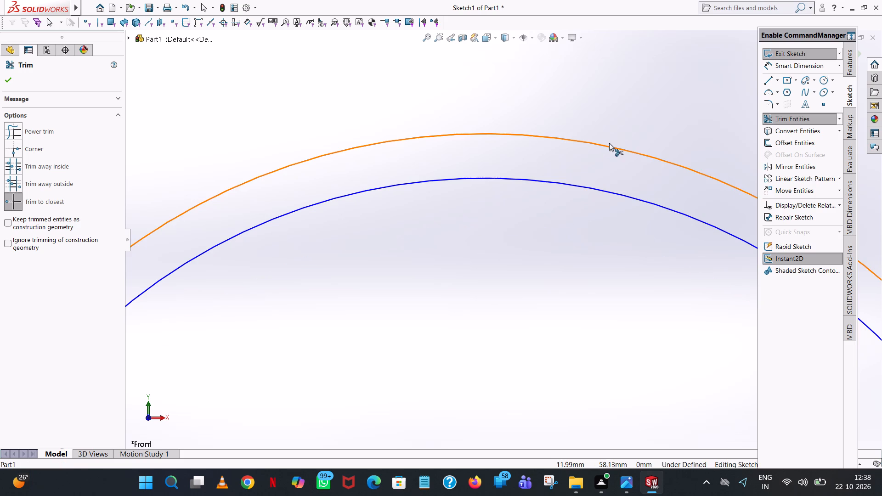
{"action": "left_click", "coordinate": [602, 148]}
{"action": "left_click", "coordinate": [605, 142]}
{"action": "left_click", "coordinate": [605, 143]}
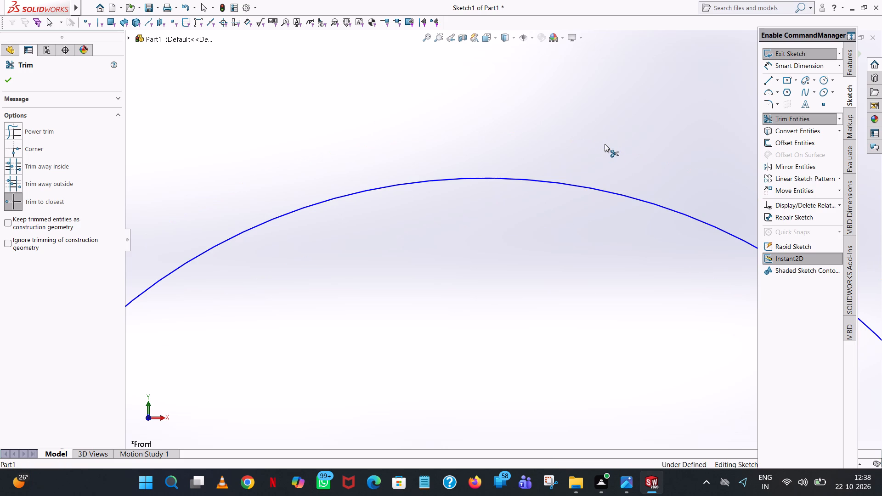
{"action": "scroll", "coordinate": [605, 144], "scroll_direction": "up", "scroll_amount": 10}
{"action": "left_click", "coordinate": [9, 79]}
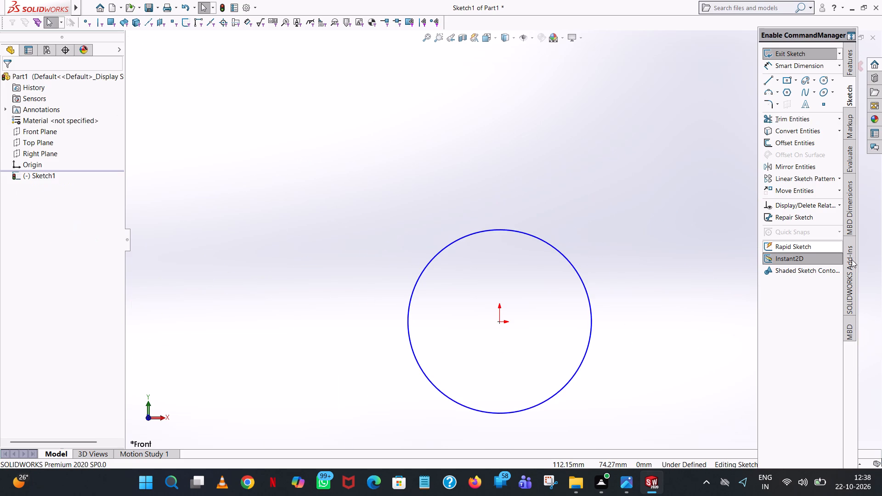
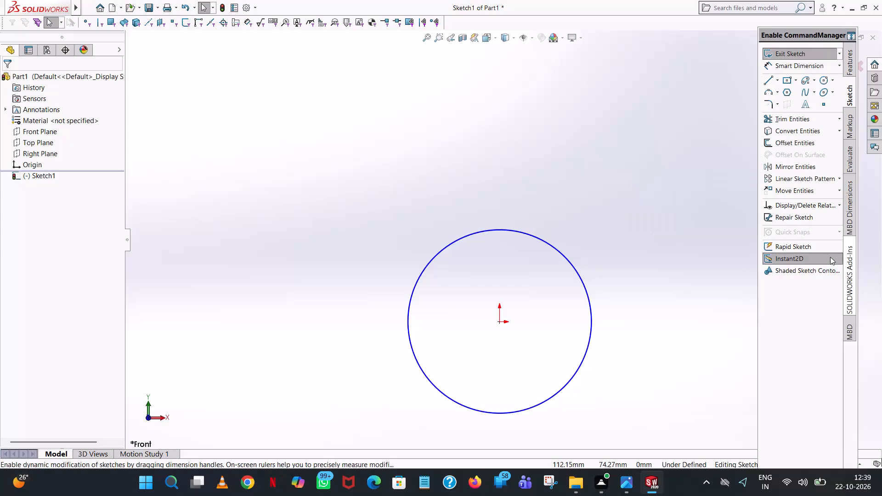
Set the radius of the remaining circle on the origin to 112/2, giving 56 mm.
{"action": "left_click_drag", "start_coordinate": [831, 257], "coordinate": [836, 256]}
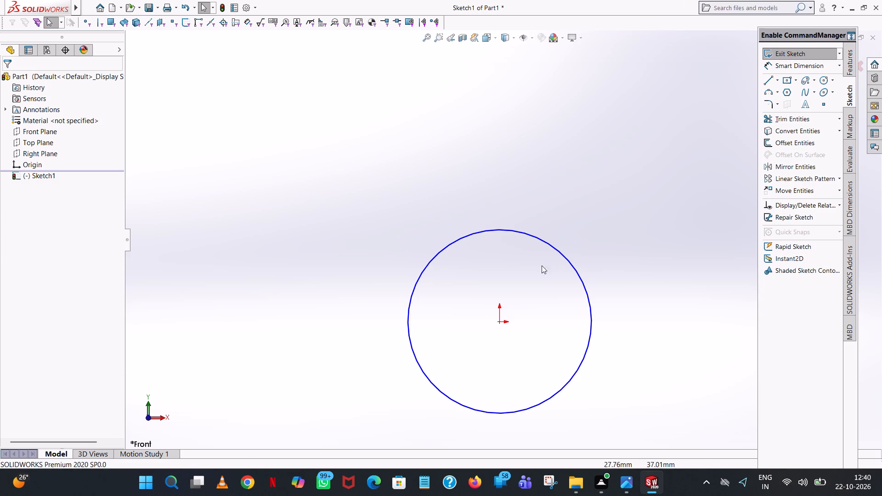
{"action": "scroll", "coordinate": [563, 308], "scroll_direction": "up", "scroll_amount": 4}
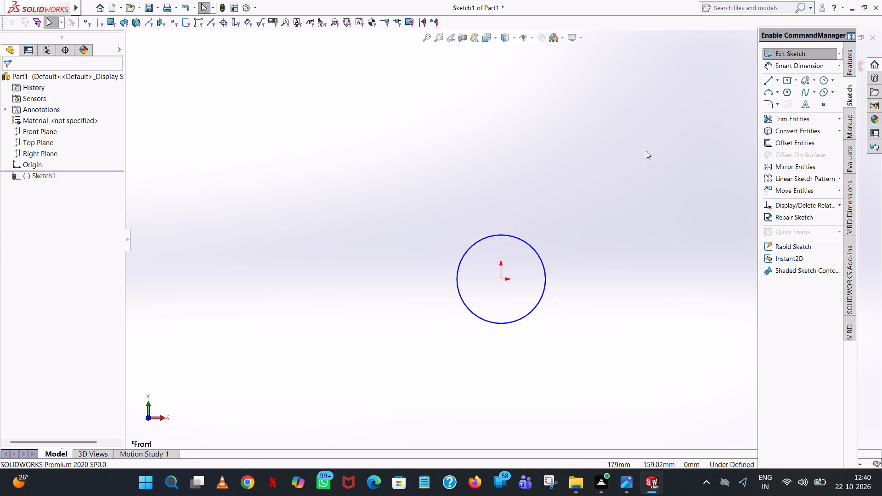
{"action": "left_click", "coordinate": [646, 150]}
{"action": "left_click", "coordinate": [509, 237]}
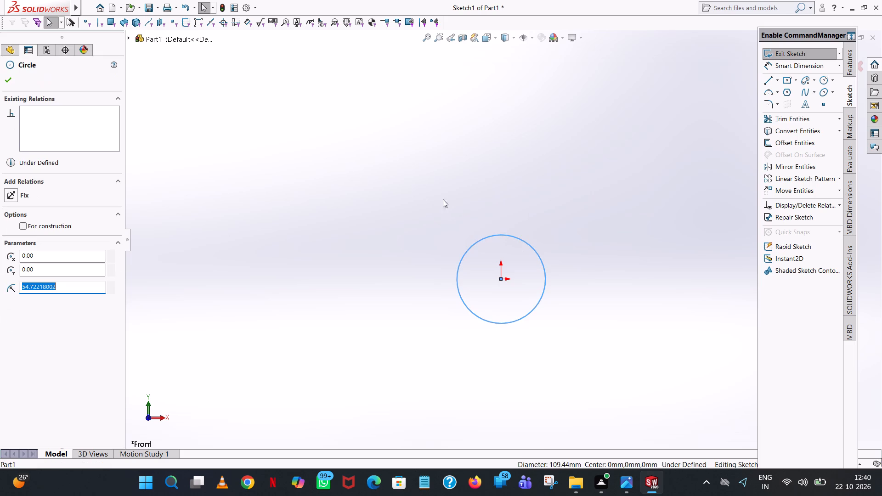
{"action": "left_click", "coordinate": [418, 168]}
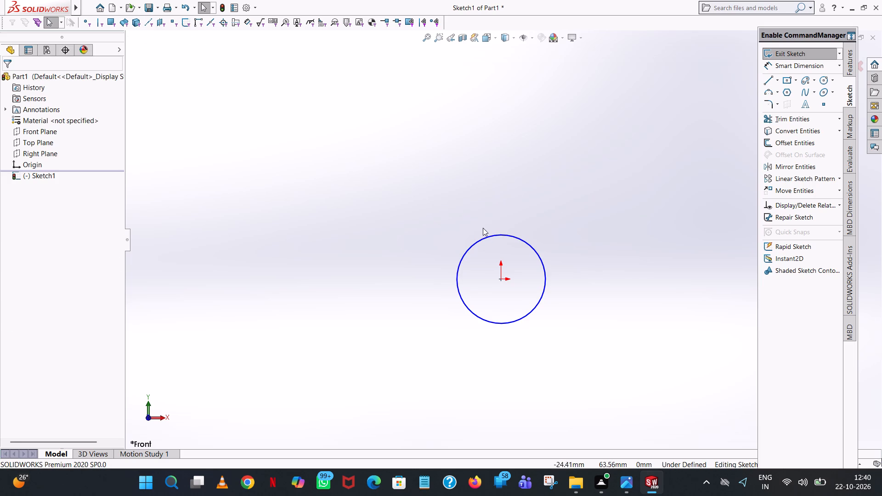
{"action": "left_click", "coordinate": [488, 236]}
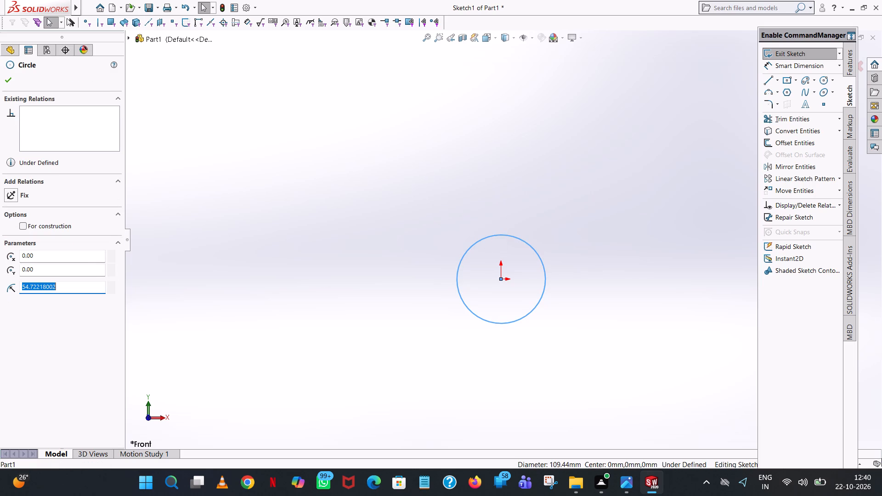
{"action": "type", "text": "112"}
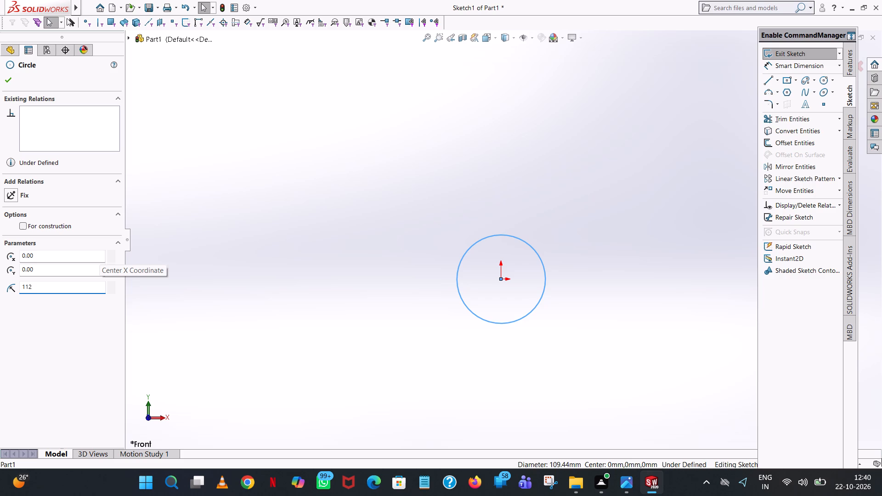
{"action": "type", "text": "/2"}
{"action": "key", "text": "Return"}
{"action": "left_click", "coordinate": [648, 207]}
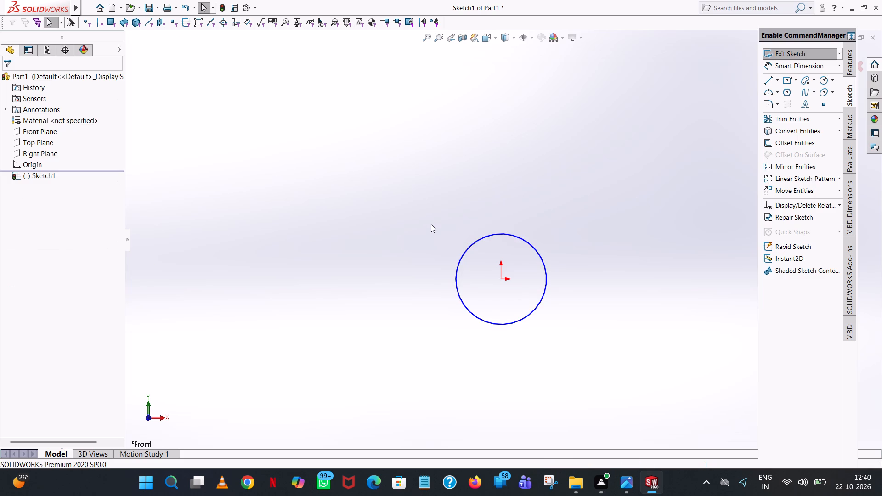
{"action": "scroll", "coordinate": [594, 260], "scroll_direction": "down", "scroll_amount": 2}
{"action": "left_click", "coordinate": [433, 224]}
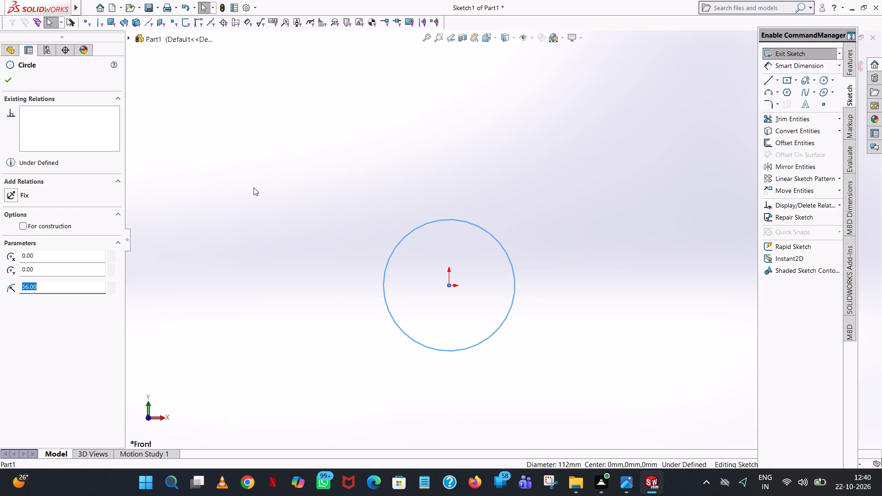
{"action": "left_click", "coordinate": [253, 186]}
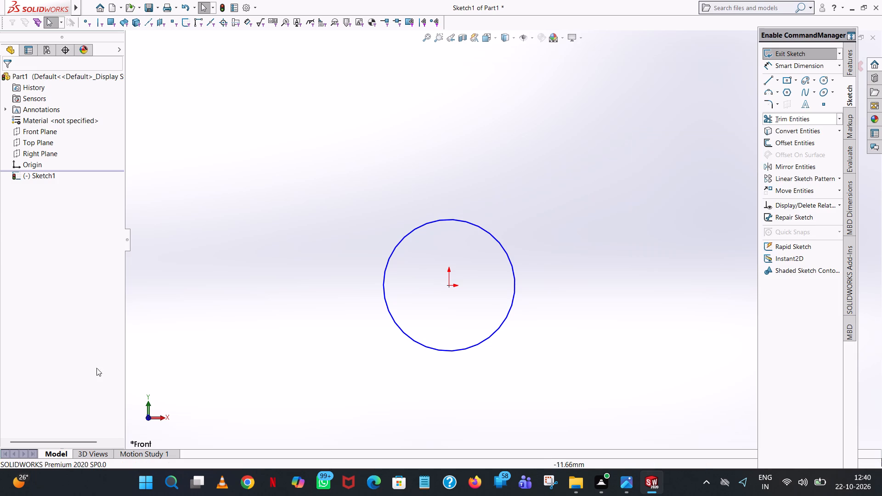
Add a 112 mm diameter dimension to the circle with Smart Dimension, placing it outside the circle.
{"action": "left_click", "coordinate": [800, 67]}
{"action": "left_click", "coordinate": [483, 229]}
{"action": "left_click", "coordinate": [540, 157]}
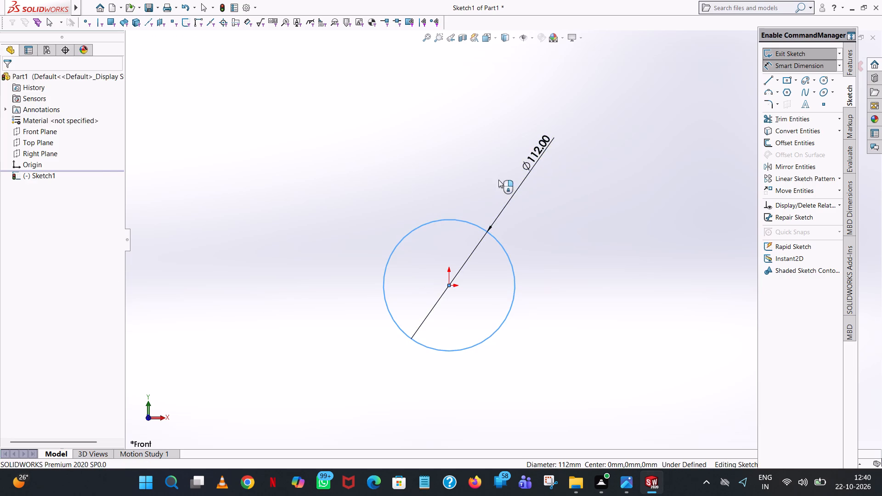
{"action": "left_click", "coordinate": [498, 143]}
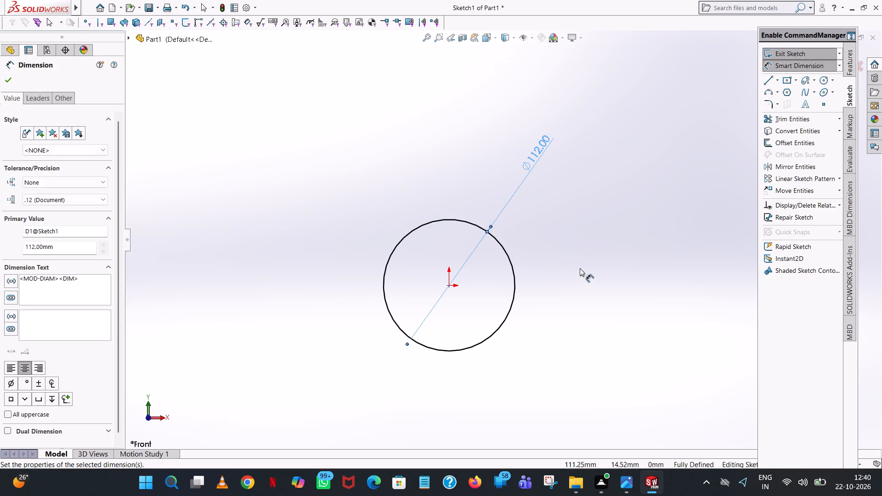
{"action": "left_click", "coordinate": [580, 268]}
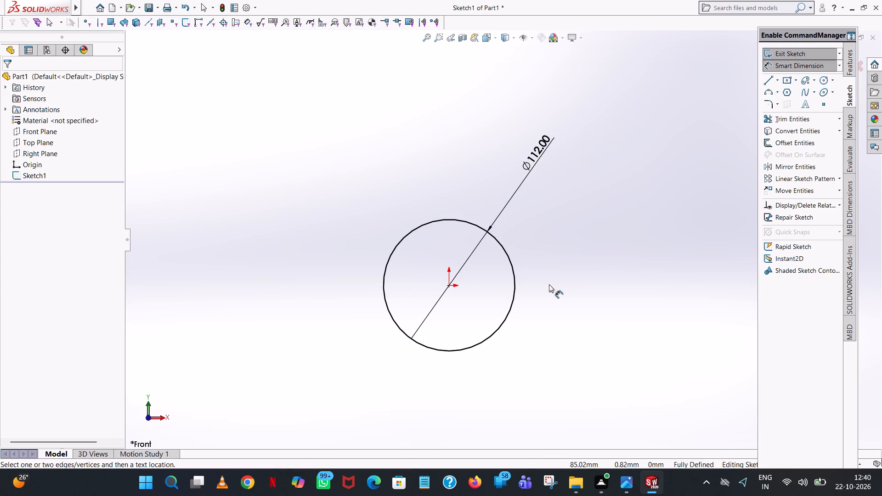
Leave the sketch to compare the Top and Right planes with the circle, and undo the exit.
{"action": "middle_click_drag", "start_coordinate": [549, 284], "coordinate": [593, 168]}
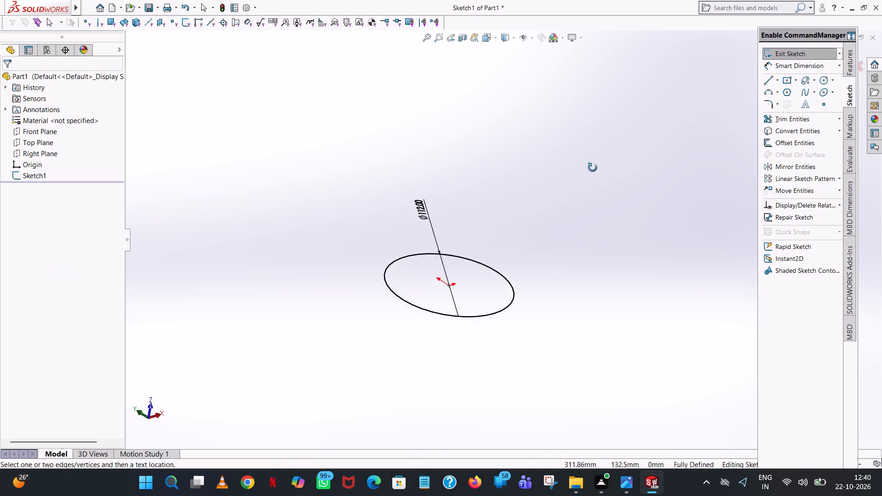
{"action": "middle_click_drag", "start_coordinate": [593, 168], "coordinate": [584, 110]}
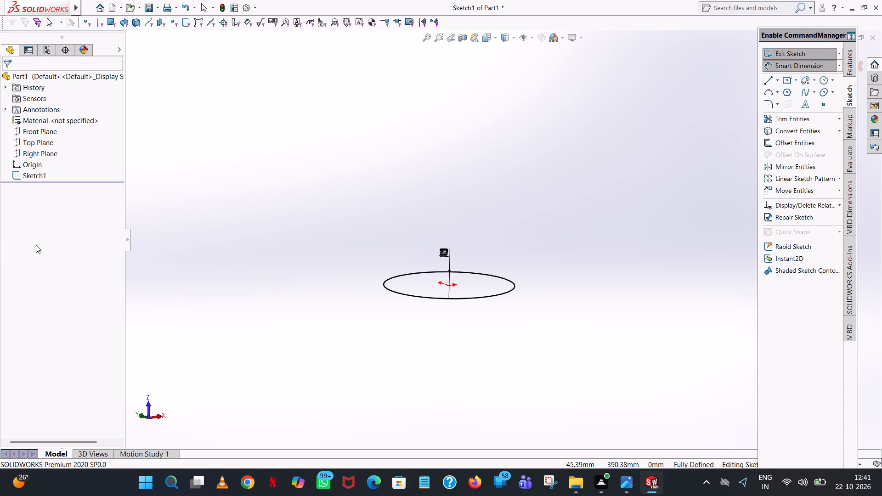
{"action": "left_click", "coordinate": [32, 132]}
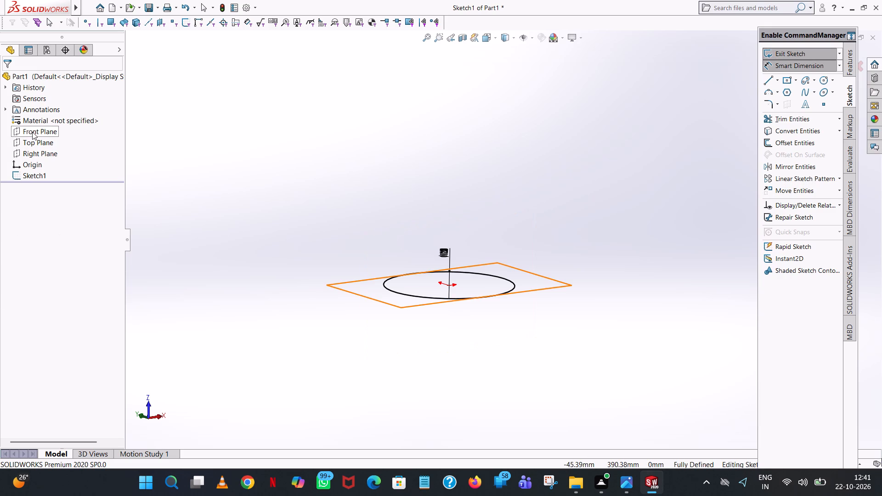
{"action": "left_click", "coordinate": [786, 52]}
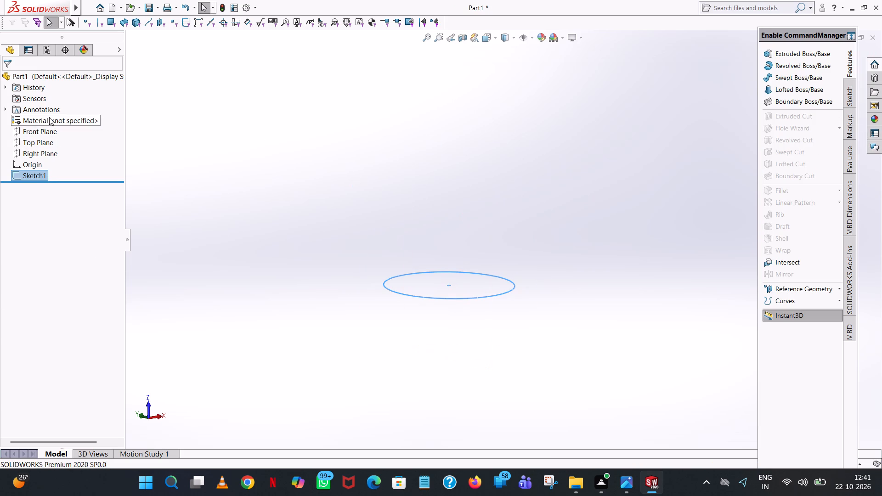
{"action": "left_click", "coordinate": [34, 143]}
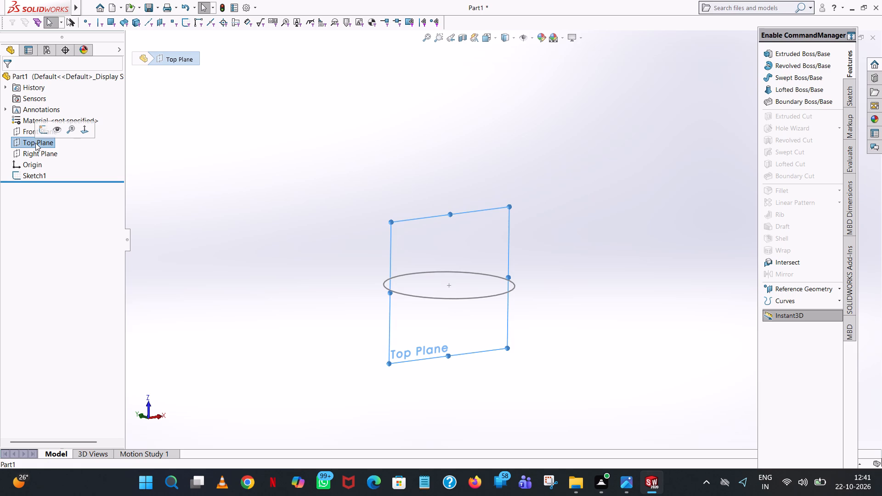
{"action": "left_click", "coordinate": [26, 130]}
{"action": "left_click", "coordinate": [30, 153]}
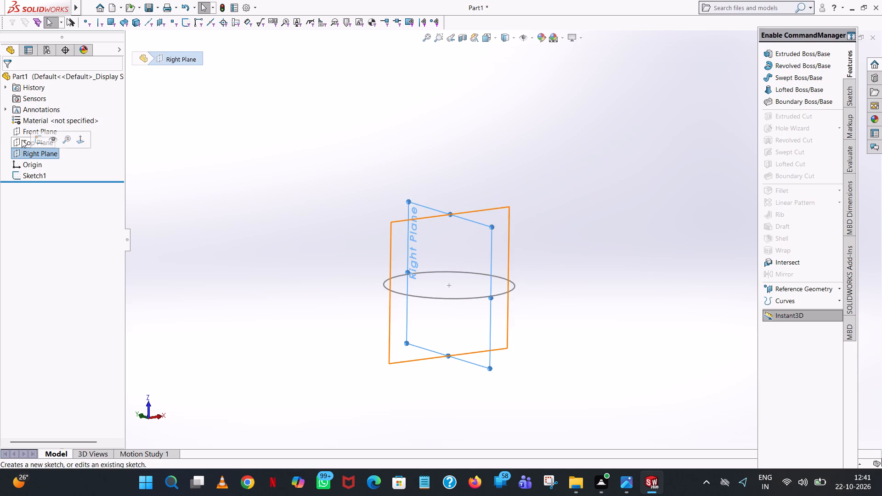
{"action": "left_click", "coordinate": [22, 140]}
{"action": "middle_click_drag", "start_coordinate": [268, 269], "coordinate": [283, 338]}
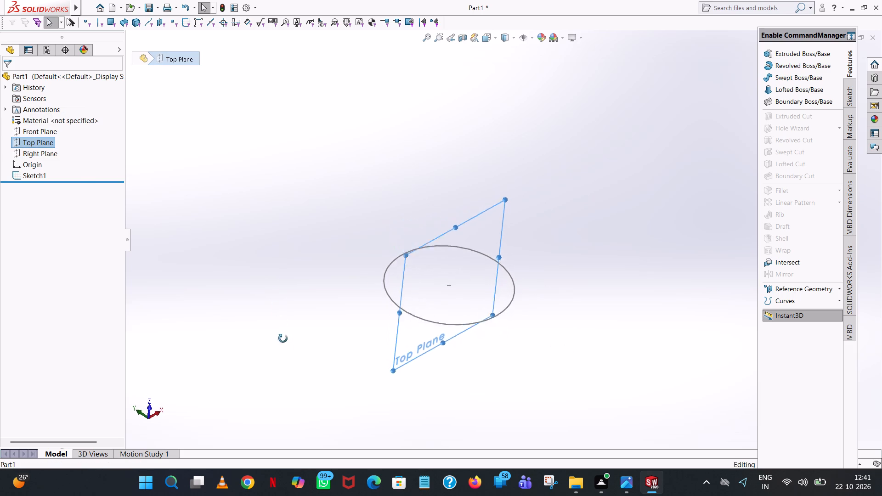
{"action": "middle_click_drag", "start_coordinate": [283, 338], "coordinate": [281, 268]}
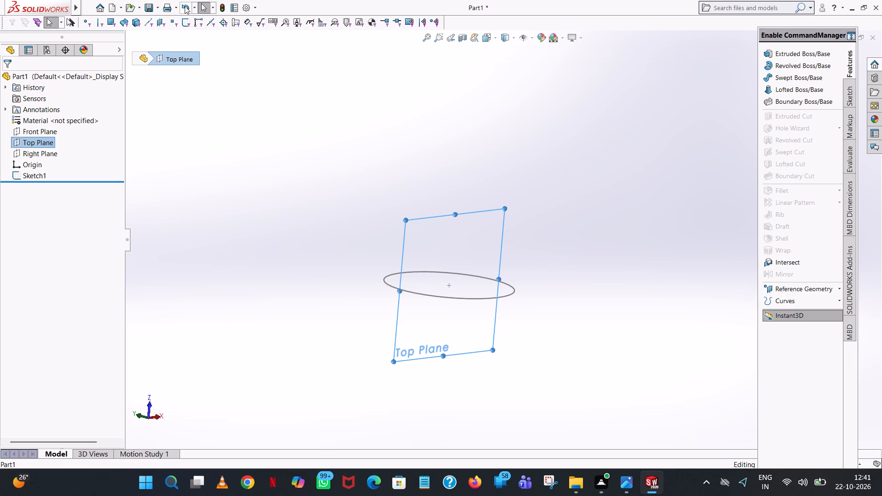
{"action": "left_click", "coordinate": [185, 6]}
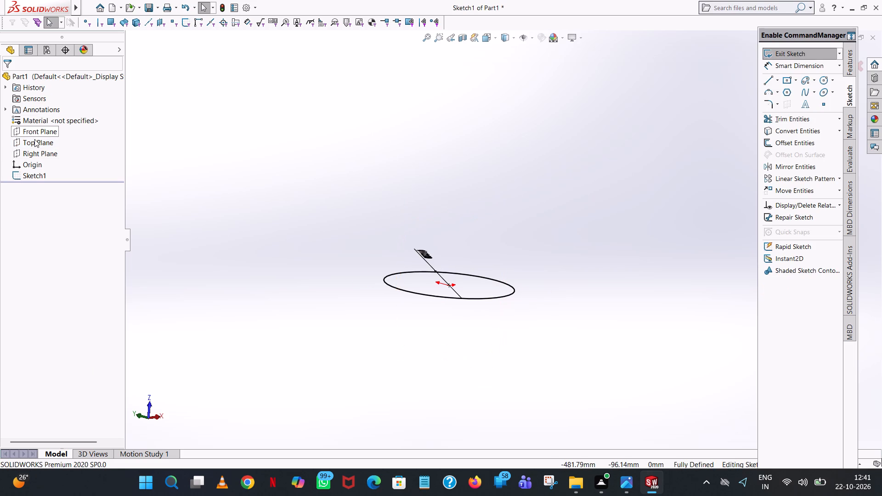
Check the Front Plane's orientation against the circle and exit the sketch.
{"action": "left_click", "coordinate": [35, 128]}
{"action": "middle_click_drag", "start_coordinate": [330, 199], "coordinate": [342, 298]}
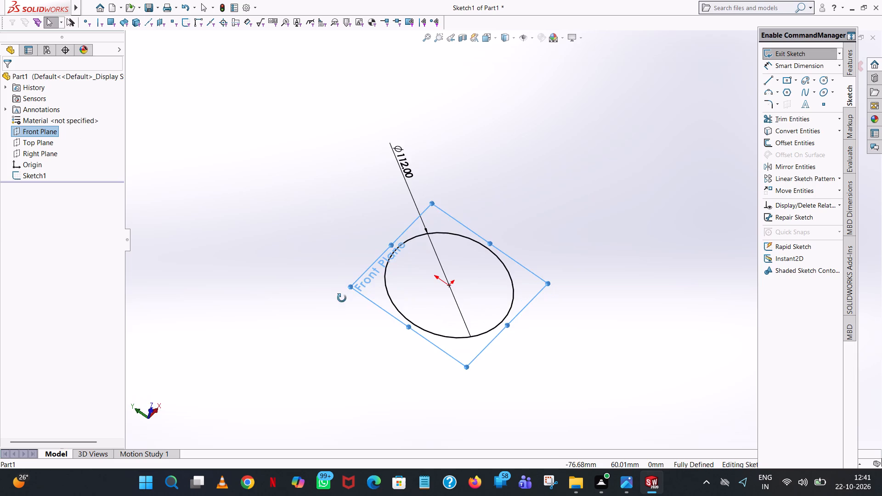
{"action": "middle_click_drag", "start_coordinate": [342, 298], "coordinate": [286, 173]}
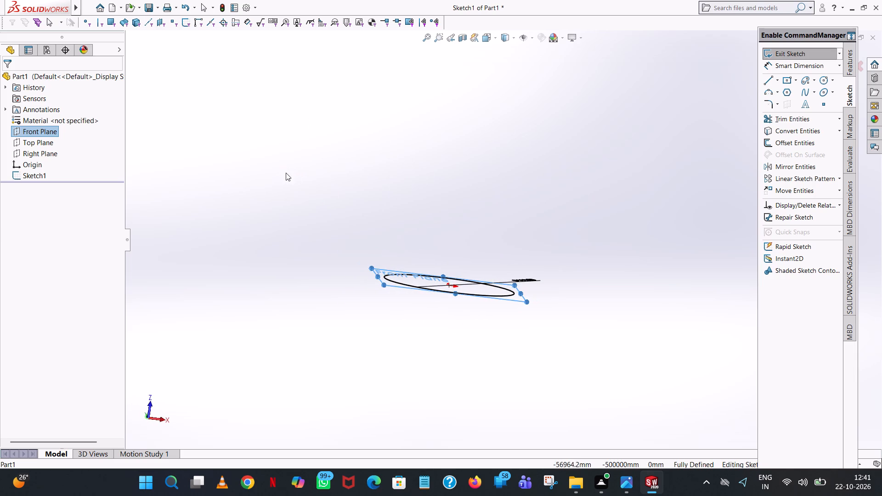
{"action": "left_click", "coordinate": [807, 56]}
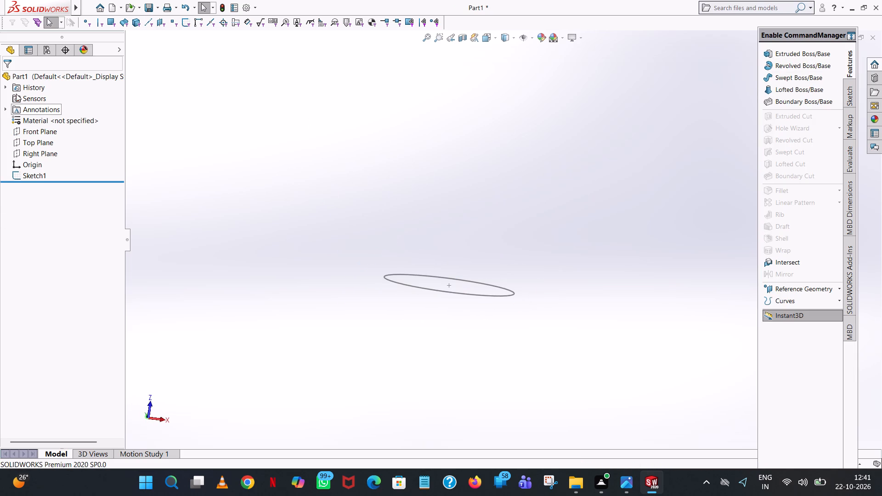
Create a reference plane offset from the Front Plane by 92-12, giving a distance of 80 mm.
{"action": "left_click", "coordinate": [25, 131]}
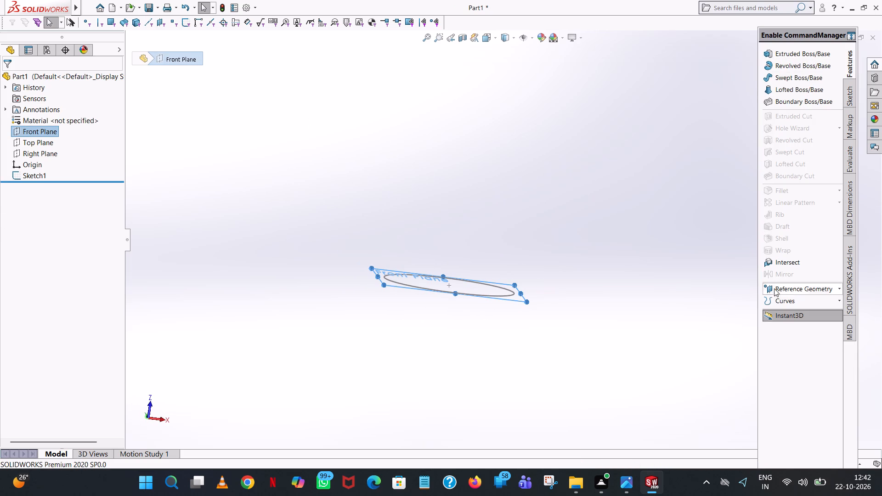
{"action": "left_click", "coordinate": [774, 288]}
{"action": "left_click", "coordinate": [799, 287]}
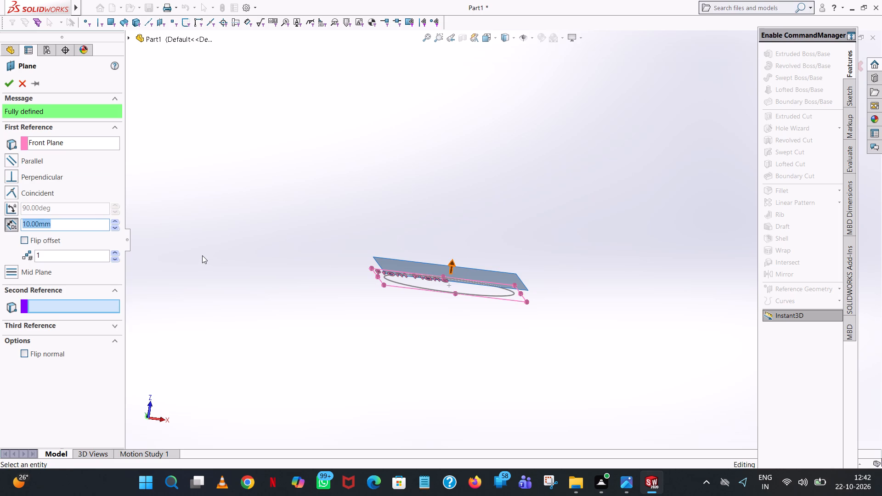
{"action": "type", "text": "94/"}
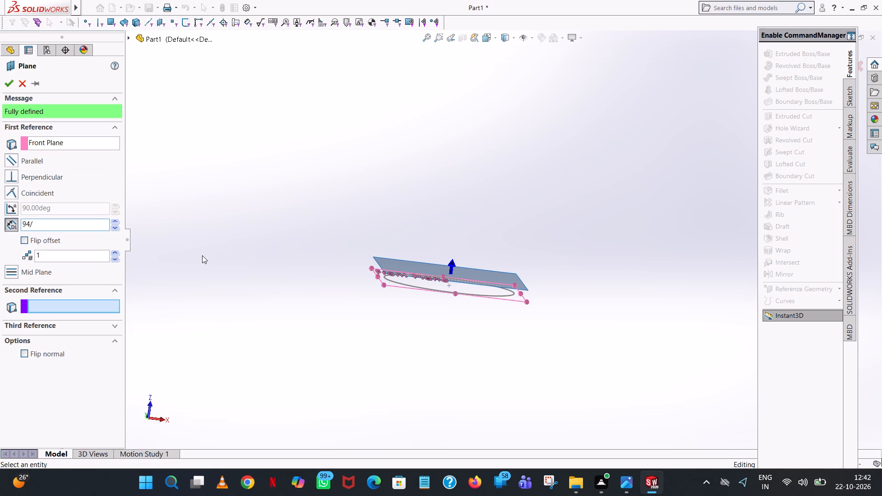
{"action": "key", "text": "BackSpace"}
{"action": "key", "text": "BackSpace"}
{"action": "type", "text": "2-"}
{"action": "type", "text": "12"}
{"action": "key", "text": "Return"}
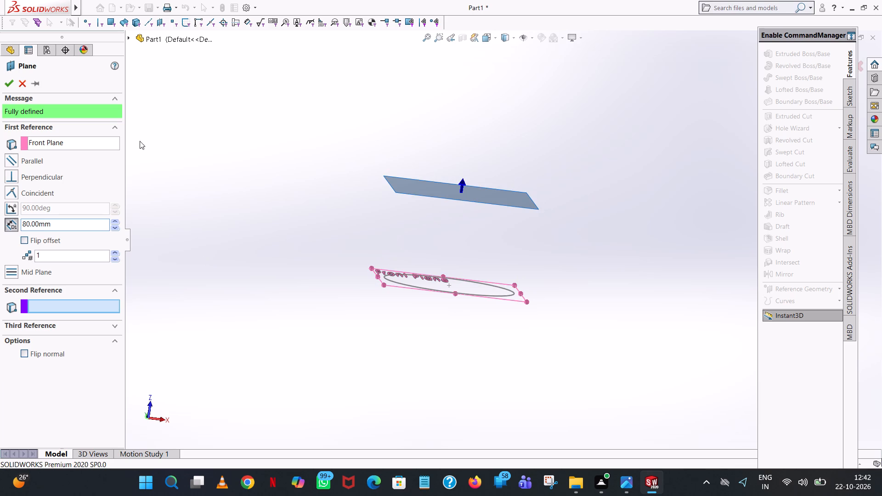
{"action": "left_click", "coordinate": [7, 83]}
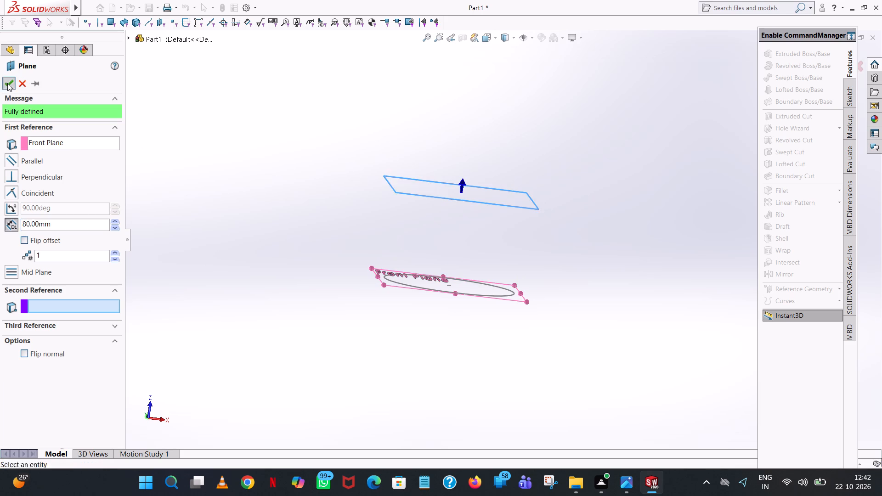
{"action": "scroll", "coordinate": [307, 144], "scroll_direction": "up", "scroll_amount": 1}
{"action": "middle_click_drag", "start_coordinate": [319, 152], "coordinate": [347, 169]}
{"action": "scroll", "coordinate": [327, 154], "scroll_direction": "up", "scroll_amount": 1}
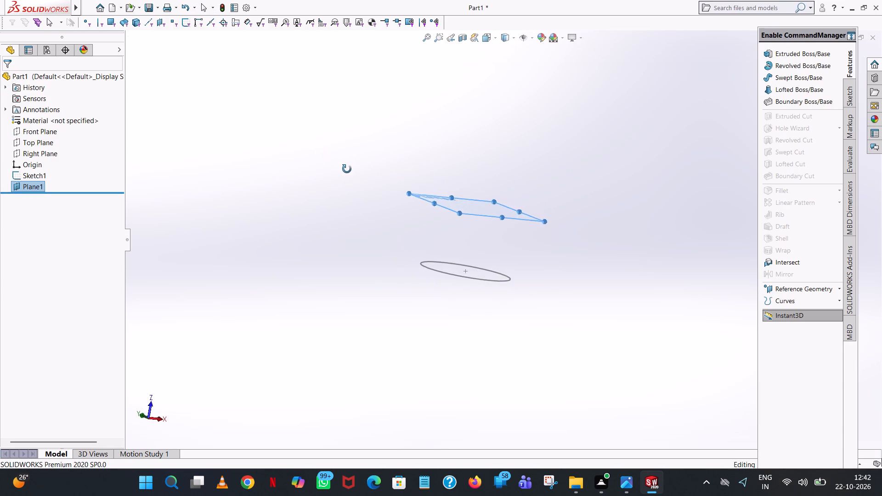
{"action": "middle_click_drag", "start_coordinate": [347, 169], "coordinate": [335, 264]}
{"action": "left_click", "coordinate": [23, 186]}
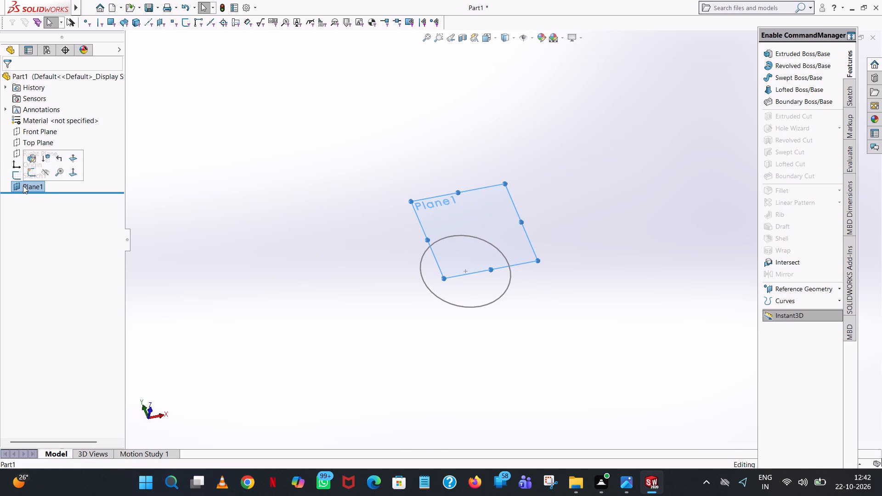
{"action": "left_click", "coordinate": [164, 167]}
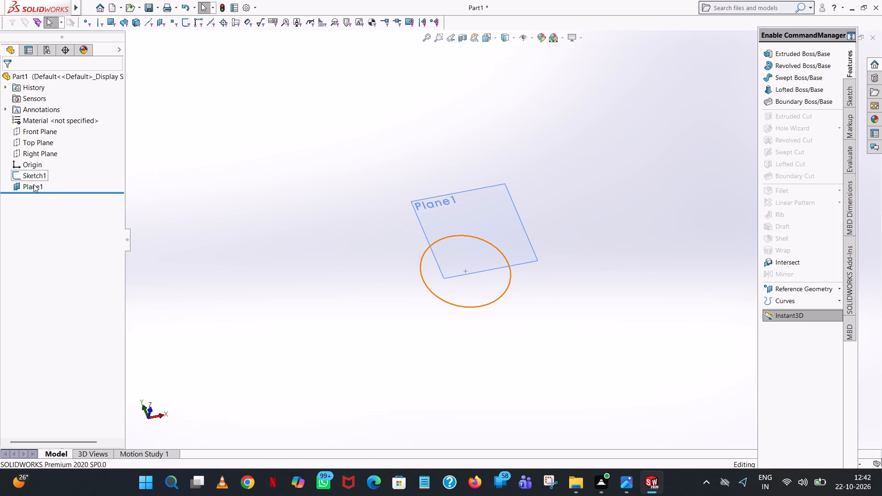
Sketch a circle centred on the origin on the offset reference plane, with a radius of 46/2, giving 23 mm.
{"action": "left_click", "coordinate": [26, 184]}
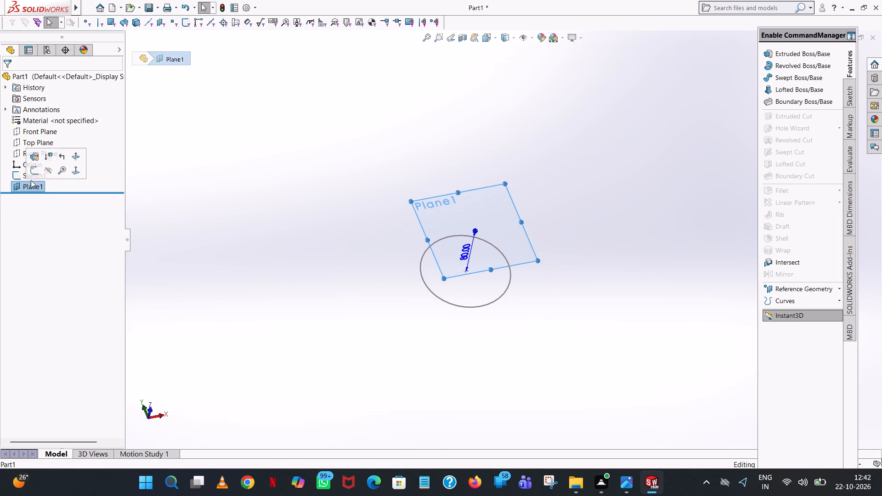
{"action": "left_click", "coordinate": [35, 173]}
{"action": "left_click", "coordinate": [824, 79]}
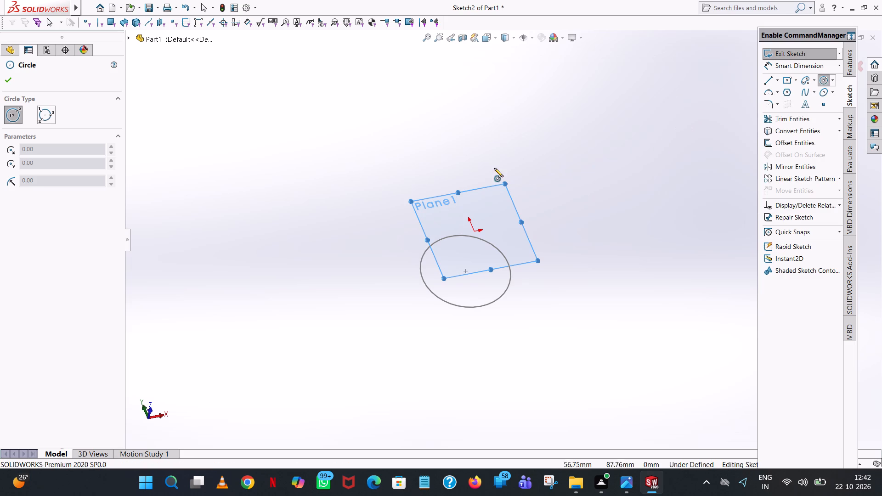
{"action": "left_click", "coordinate": [473, 230]}
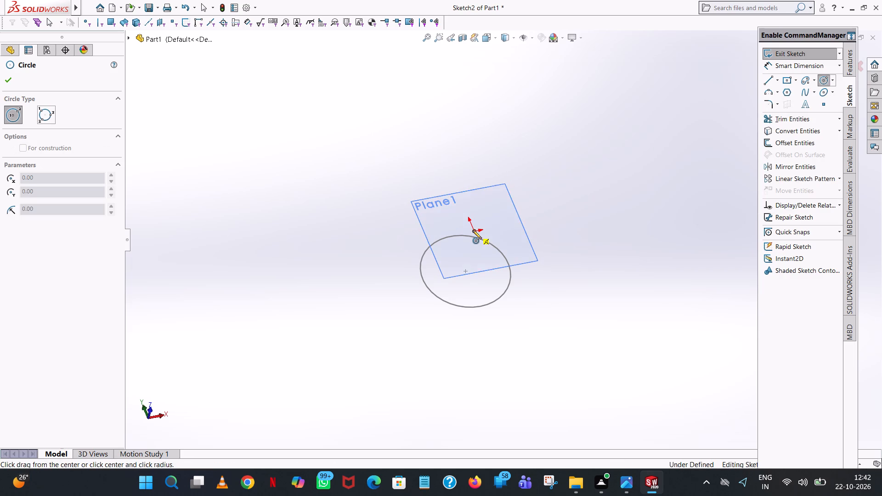
{"action": "left_click", "coordinate": [499, 198]}
{"action": "type", "text": "46/2"}
{"action": "key", "text": "Return"}
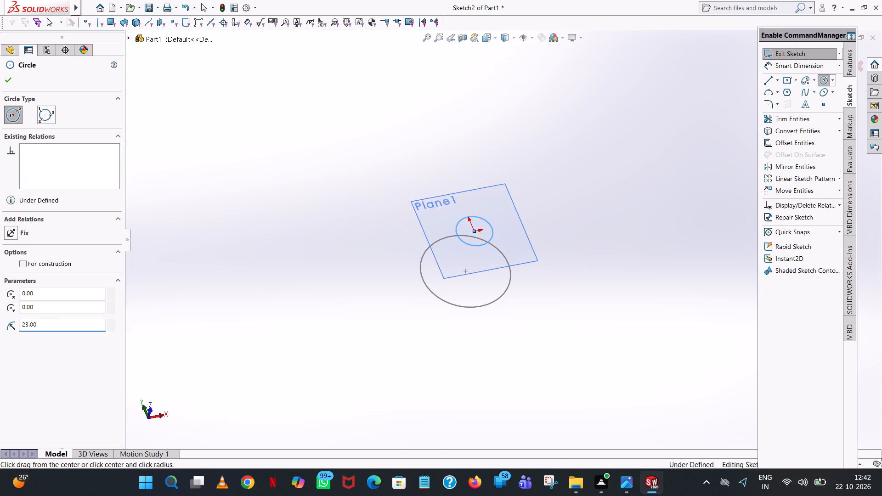
{"action": "left_click", "coordinate": [11, 82]}
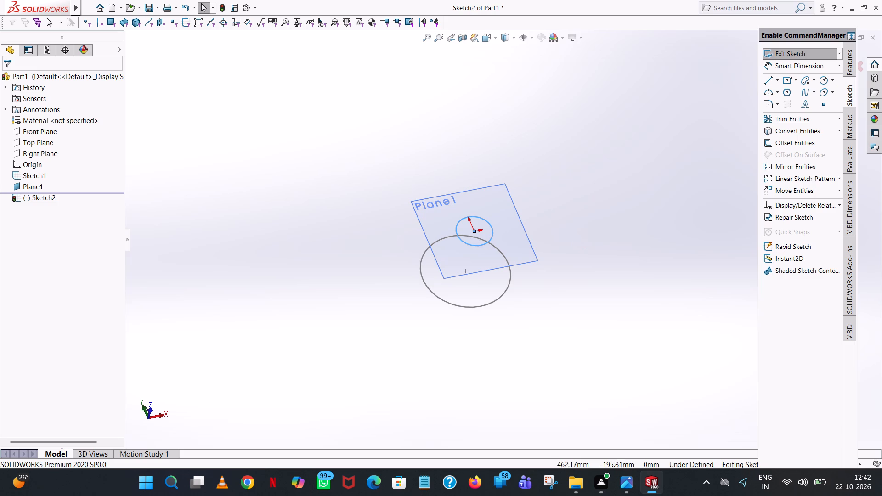
{"action": "left_click", "coordinate": [646, 272]}
Add a 46 mm diameter dimension to the new circle with Smart Dimension and exit the sketch.
{"action": "middle_click_drag", "start_coordinate": [534, 245], "coordinate": [572, 141]}
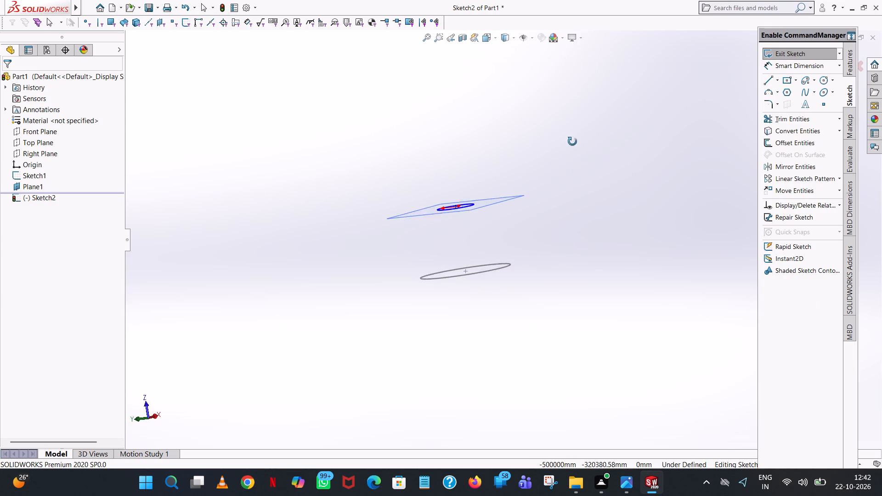
{"action": "middle_click_drag", "start_coordinate": [572, 141], "coordinate": [562, 148]}
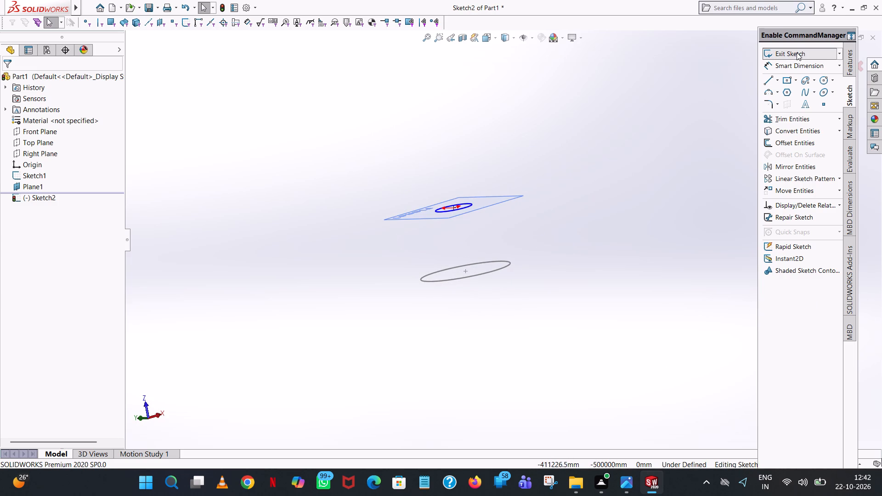
{"action": "left_click", "coordinate": [811, 63]}
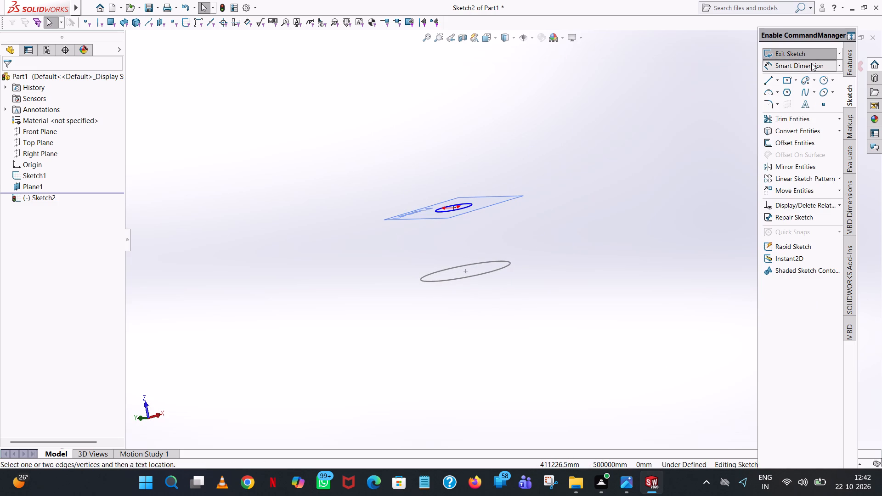
{"action": "left_click", "coordinate": [474, 203]}
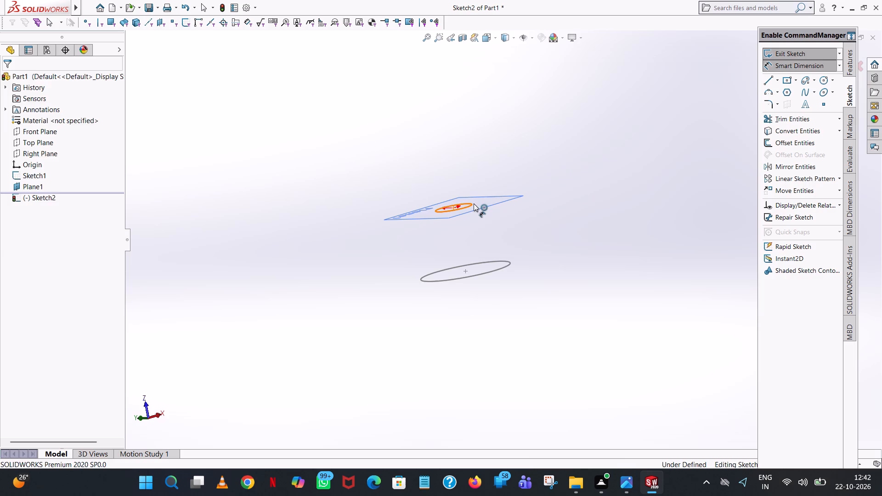
{"action": "left_click", "coordinate": [624, 157]}
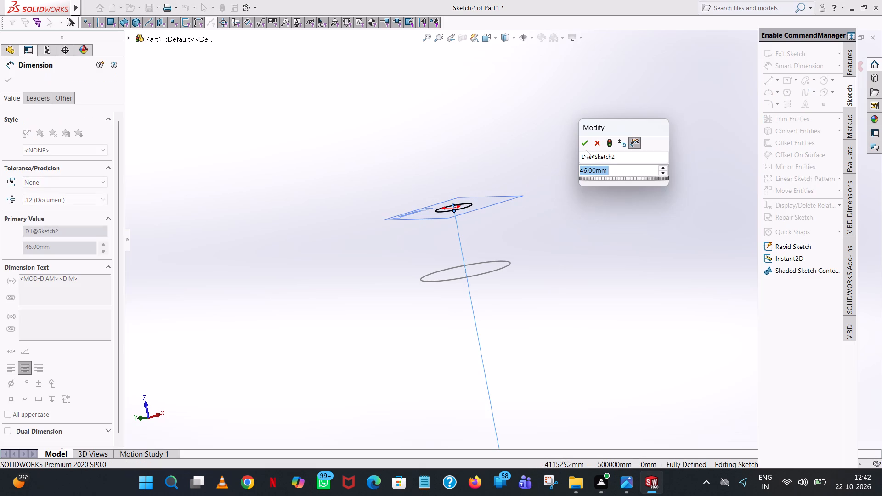
{"action": "left_click", "coordinate": [585, 144]}
{"action": "left_click", "coordinate": [486, 132]}
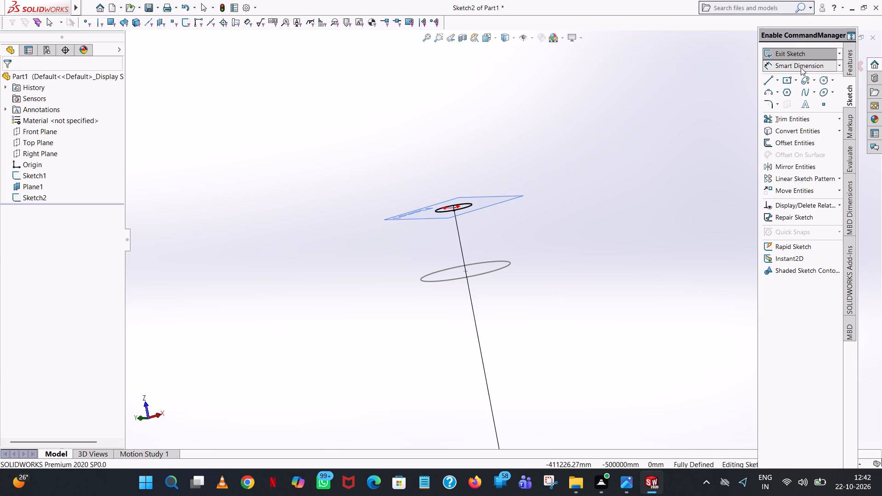
{"action": "left_click", "coordinate": [802, 53]}
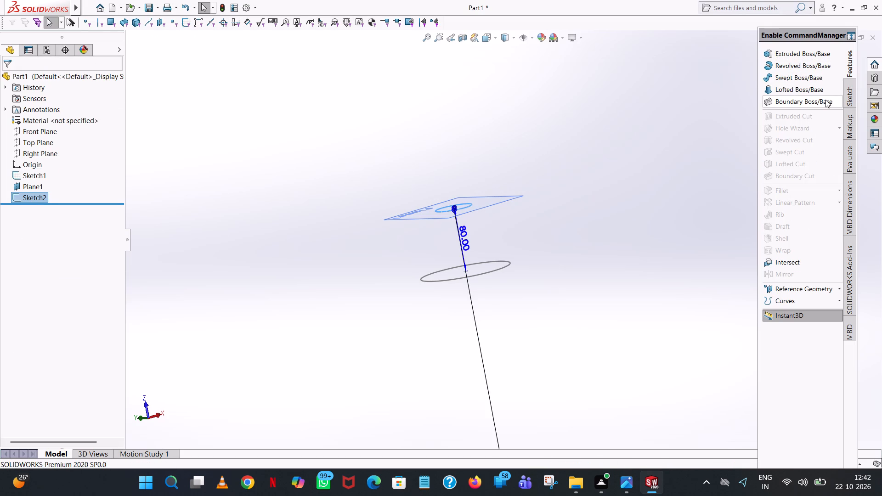
Create a Lofted Boss/Base between the 46 mm circle and the 112 mm circle.
{"action": "left_click", "coordinate": [800, 92]}
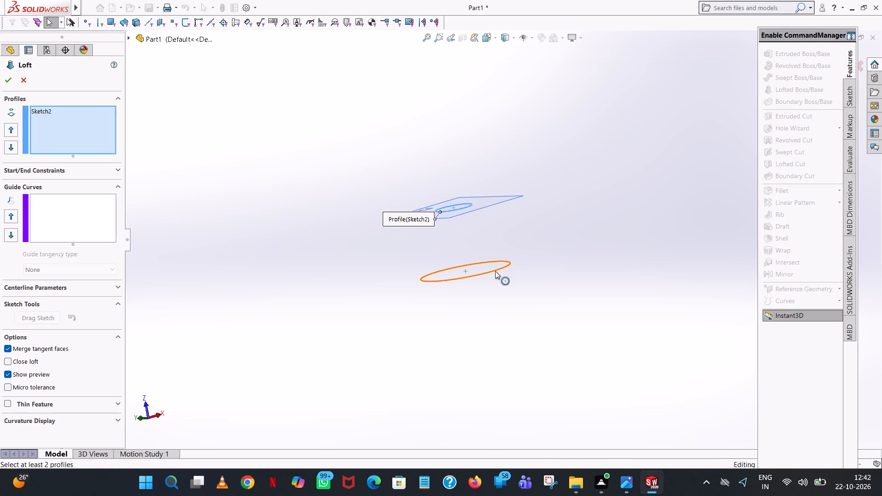
{"action": "left_click", "coordinate": [496, 271]}
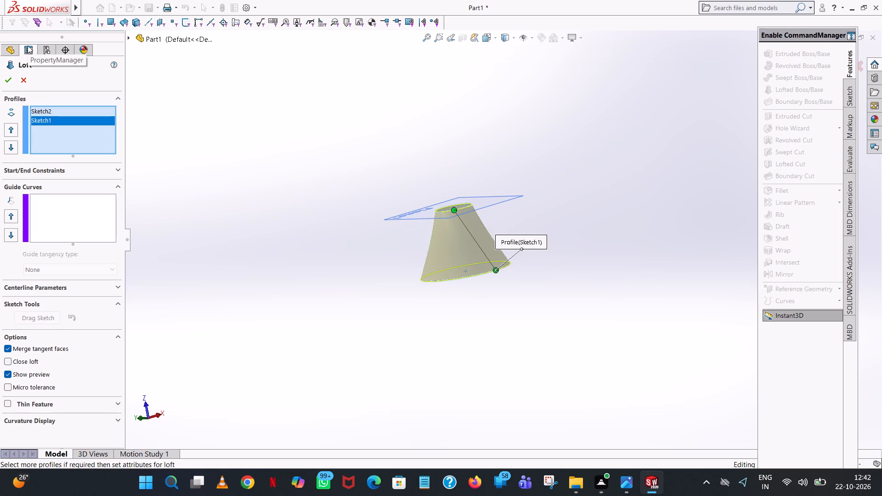
{"action": "left_click", "coordinate": [11, 80]}
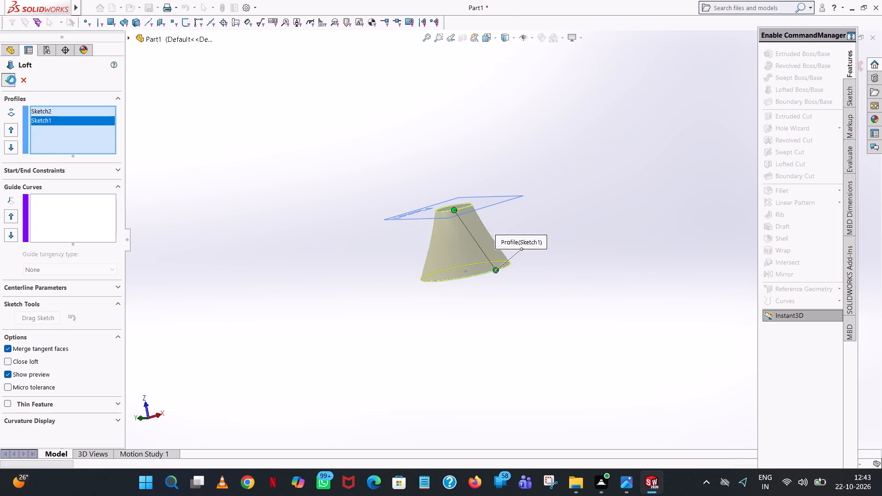
{"action": "left_click", "coordinate": [531, 180]}
Hide the offset reference plane, Plane1.
{"action": "middle_click_drag", "start_coordinate": [531, 180], "coordinate": [594, 125]}
{"action": "scroll", "coordinate": [531, 180], "scroll_direction": "up", "scroll_amount": 1}
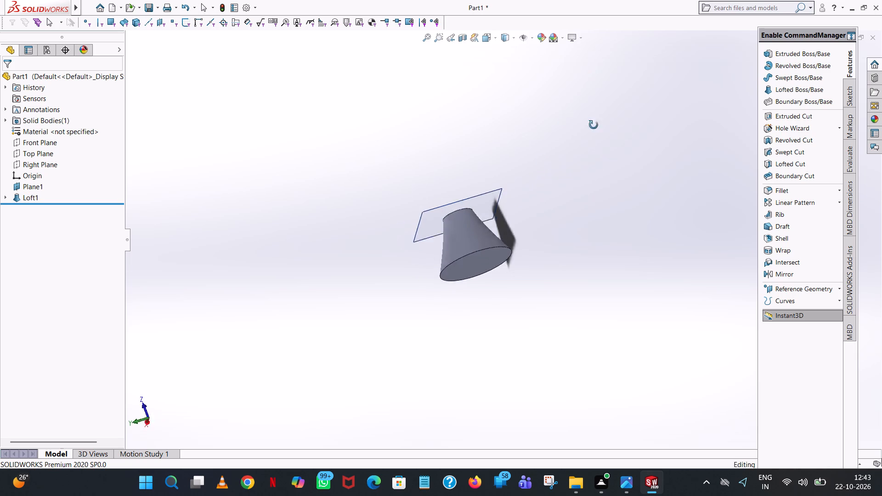
{"action": "middle_click_drag", "start_coordinate": [594, 125], "coordinate": [628, 246]}
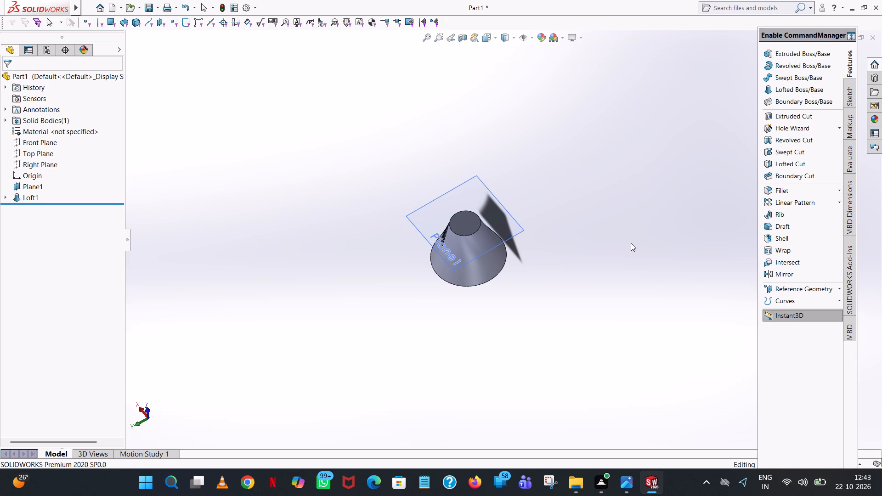
{"action": "left_click", "coordinate": [14, 190]}
{"action": "left_click", "coordinate": [36, 175]}
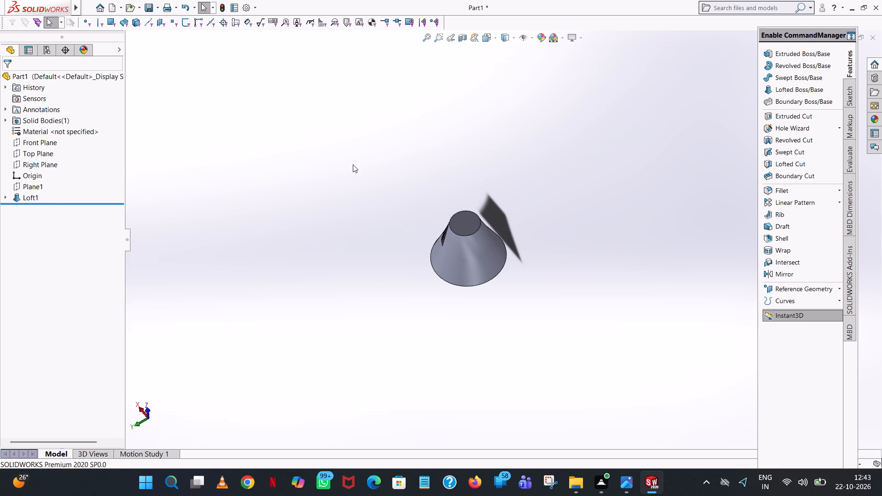
Shell the lofted body with a 5 mm wall thickness, removing the large circular end face.
{"action": "middle_click_drag", "start_coordinate": [502, 315], "coordinate": [572, 248]}
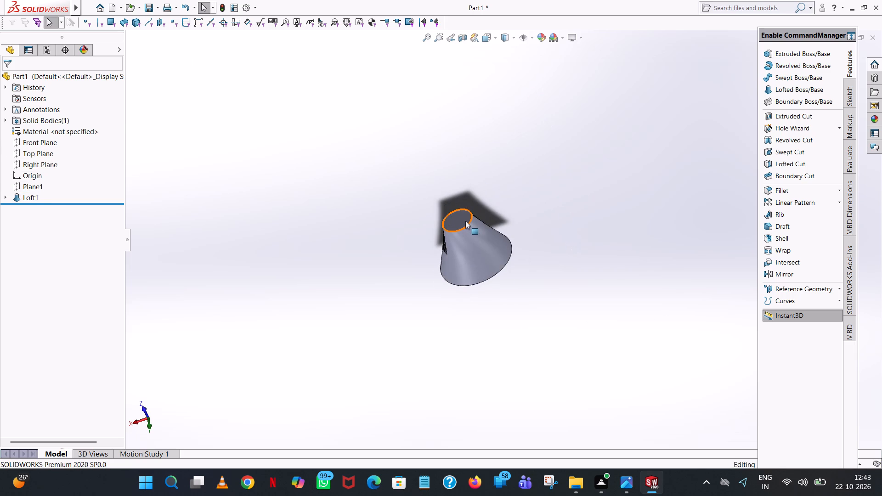
{"action": "scroll", "coordinate": [466, 221], "scroll_direction": "down", "scroll_amount": 6}
{"action": "middle_click_drag", "start_coordinate": [469, 223], "coordinate": [447, 17]}
{"action": "scroll", "coordinate": [506, 219], "scroll_direction": "up", "scroll_amount": 1}
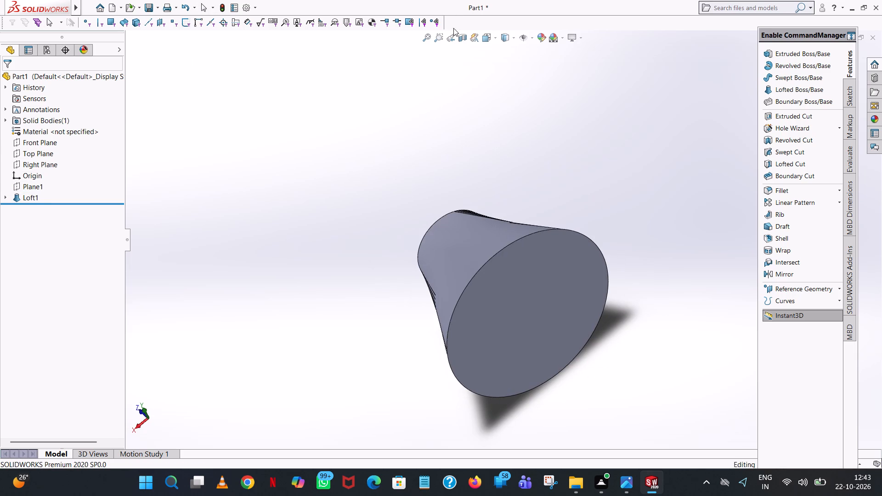
{"action": "middle_click_drag", "start_coordinate": [522, 161], "coordinate": [497, 129]}
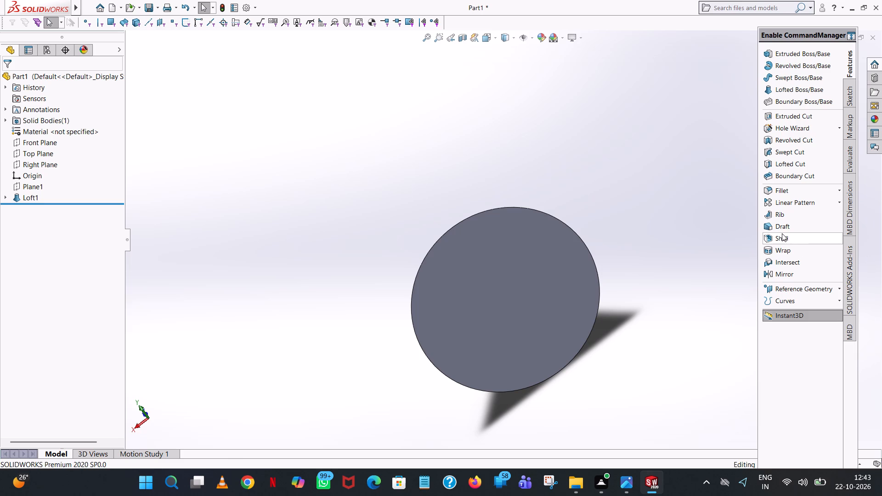
{"action": "left_click", "coordinate": [780, 240]}
{"action": "left_click", "coordinate": [534, 272]}
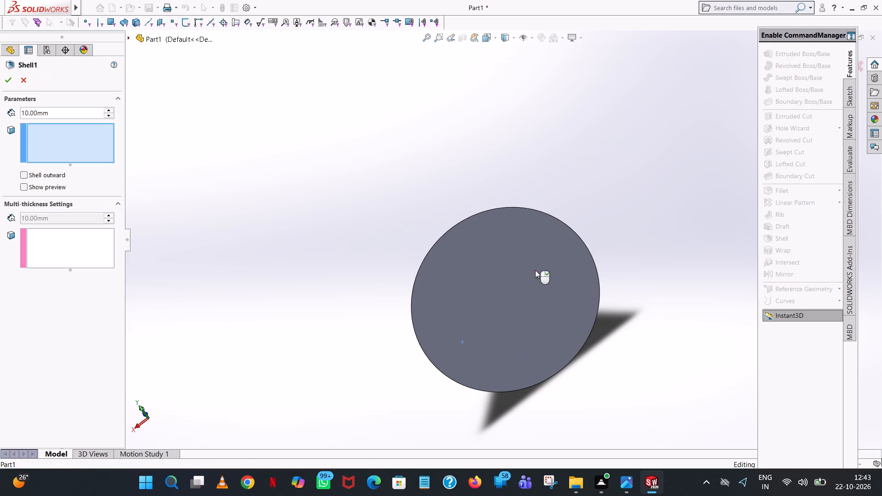
{"action": "double_click", "coordinate": [67, 111]}
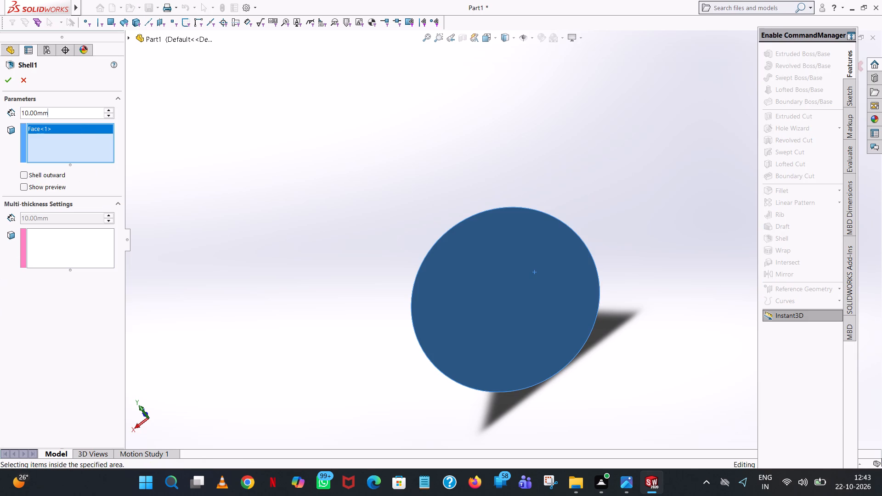
{"action": "key", "text": "5"}
{"action": "key", "text": "Return"}
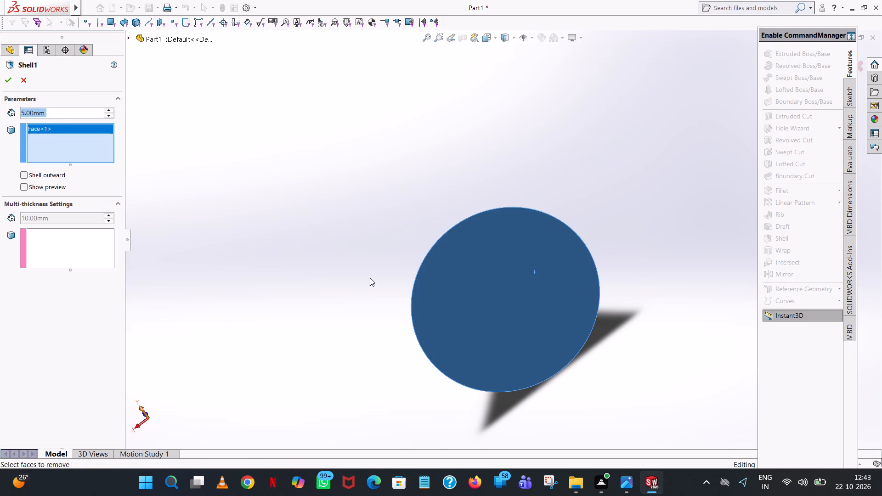
{"action": "left_click", "coordinate": [62, 365]}
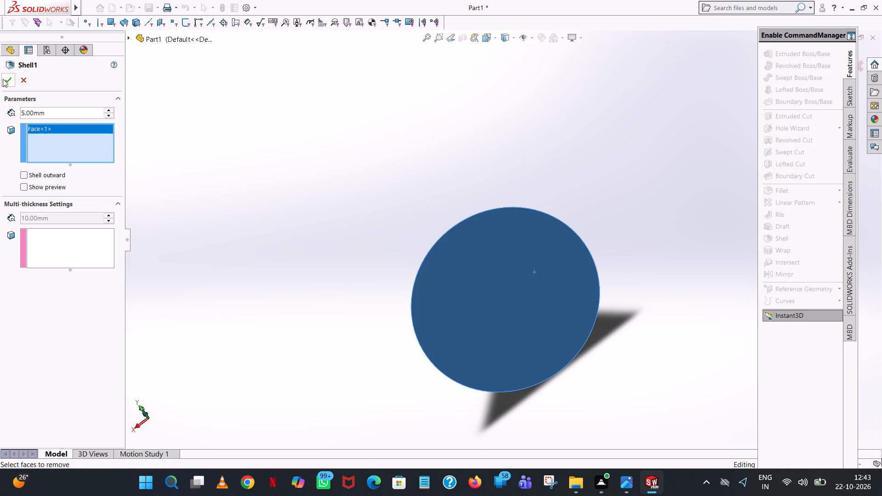
{"action": "left_click", "coordinate": [6, 79]}
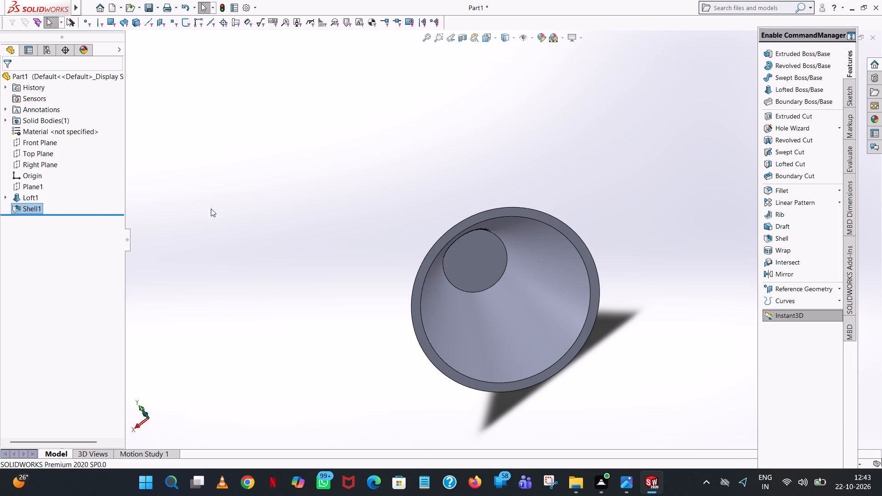
Start an Extruded Boss/Base on the cone's small end face and sketch a 15 mm radius circle centred on the origin.
{"action": "middle_click_drag", "start_coordinate": [211, 208], "coordinate": [521, 121]}
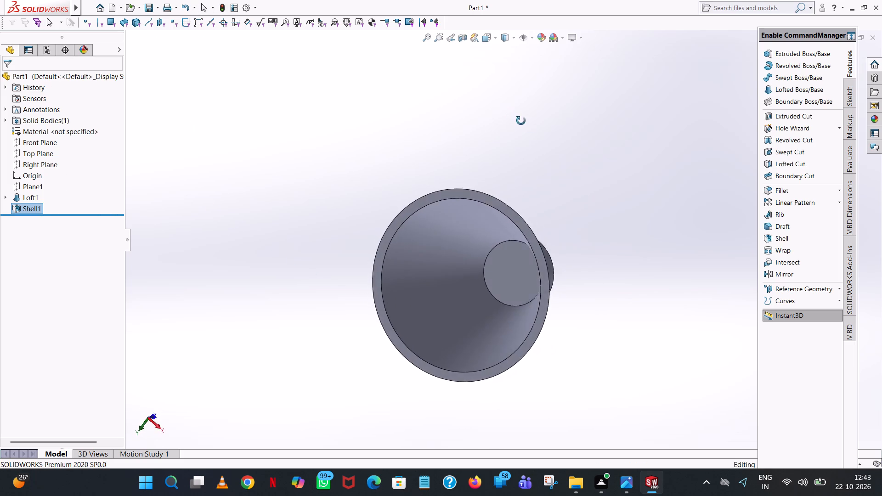
{"action": "middle_click_drag", "start_coordinate": [521, 121], "coordinate": [642, 346]}
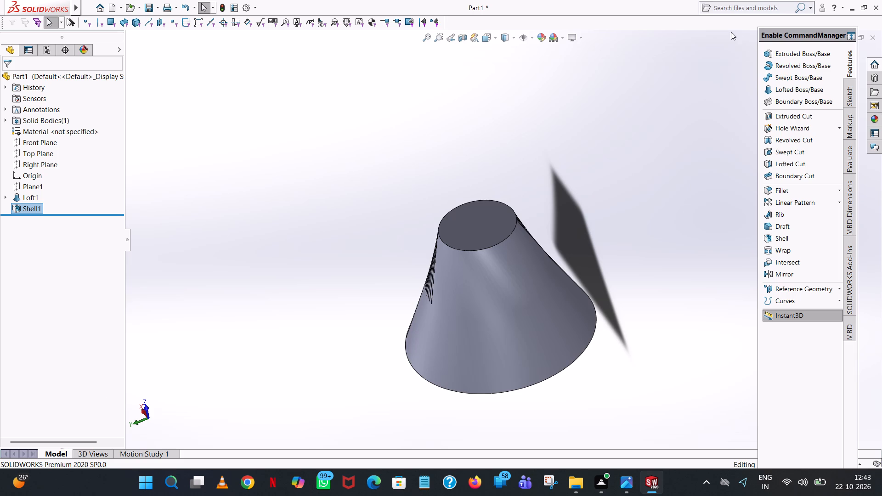
{"action": "left_click", "coordinate": [787, 52]}
{"action": "left_click", "coordinate": [473, 217]}
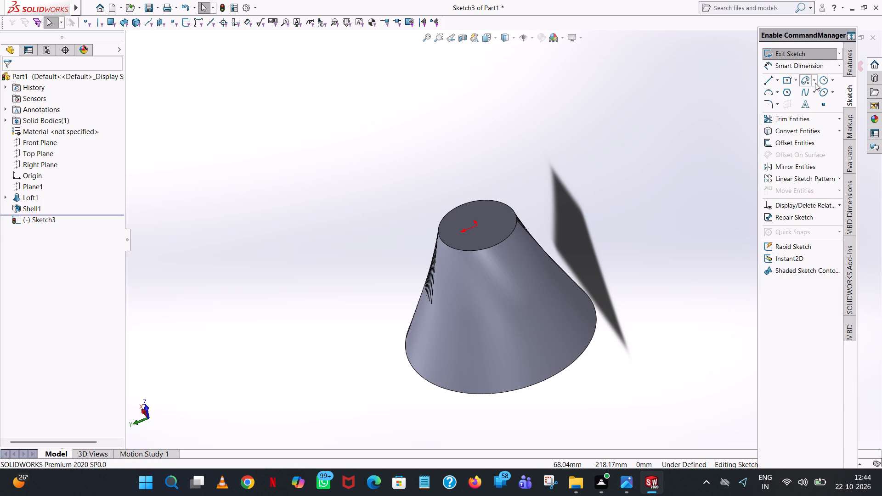
{"action": "left_click", "coordinate": [826, 82]}
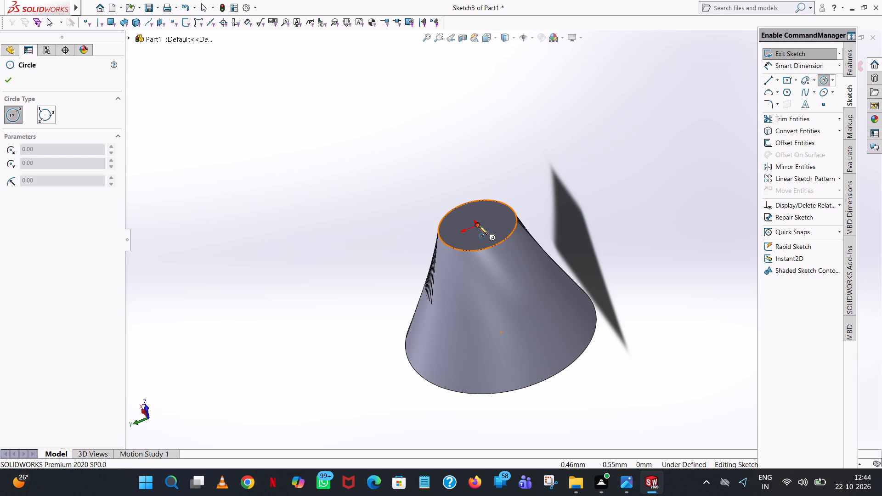
{"action": "left_click", "coordinate": [479, 225]}
{"action": "left_click", "coordinate": [489, 206]}
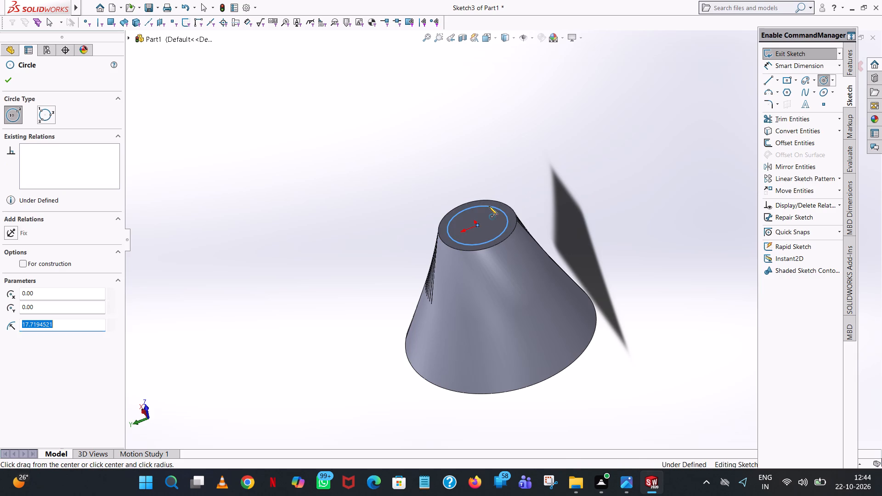
{"action": "type", "text": "15"}
{"action": "key", "text": "Return"}
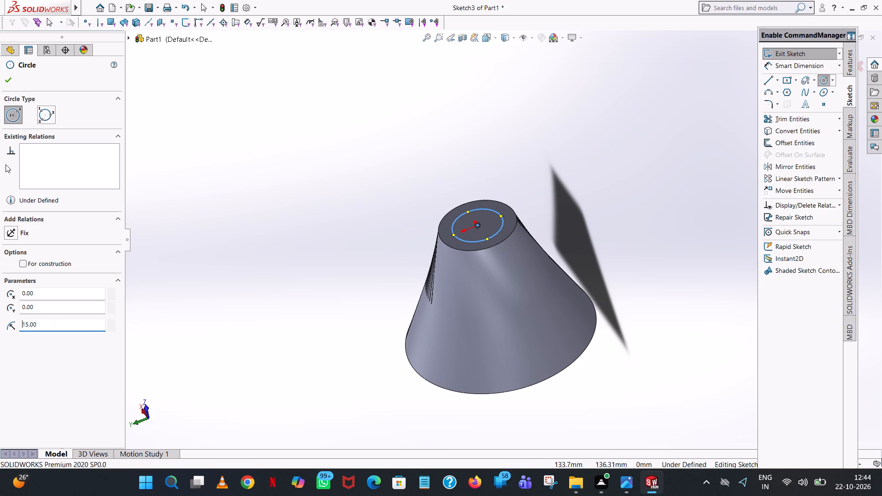
{"action": "left_click", "coordinate": [8, 75]}
{"action": "left_click", "coordinate": [537, 133]}
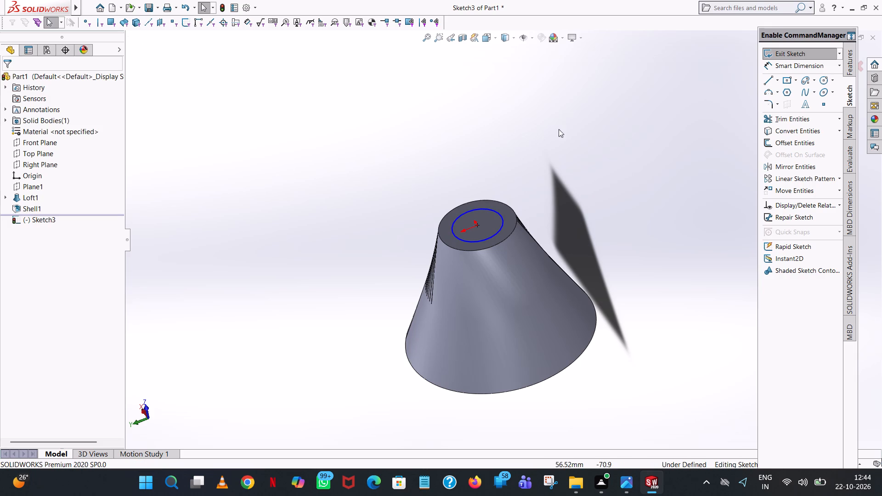
Dimension the sketched circle on the cone's small end face with a 30 mm diameter.
{"action": "left_click", "coordinate": [809, 69]}
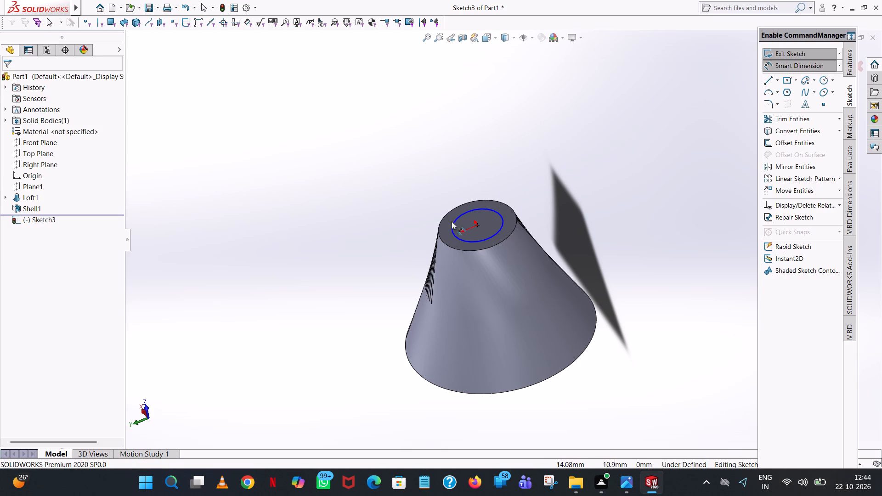
{"action": "left_click", "coordinate": [466, 212]}
{"action": "left_click", "coordinate": [432, 79]}
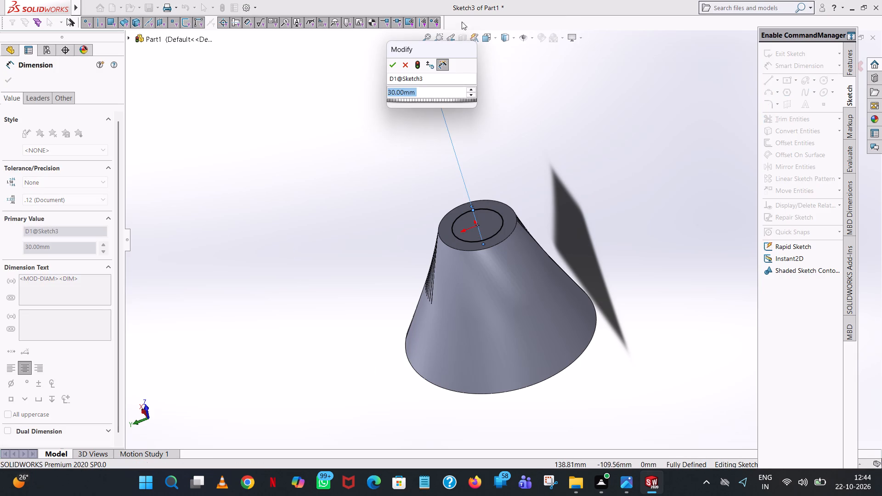
{"action": "left_click", "coordinate": [388, 63]}
{"action": "left_click", "coordinate": [606, 89]}
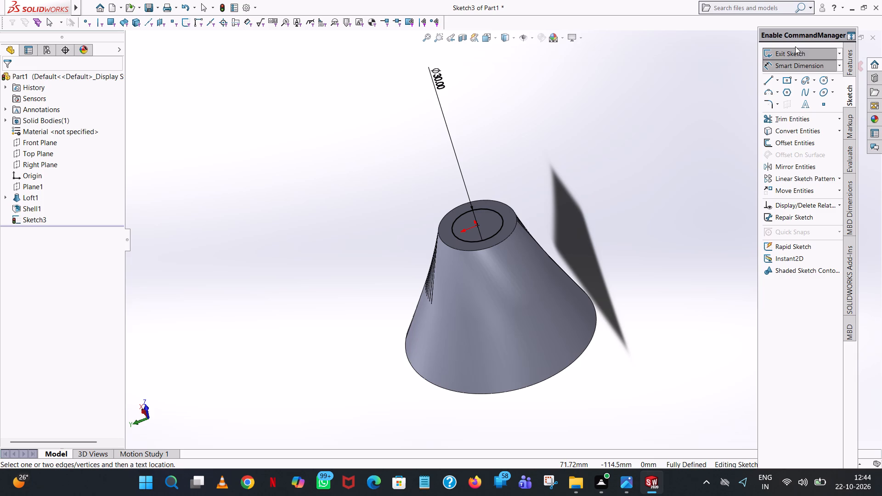
Extrude the 30 mm circle as a blind boss 12 mm deep, merged with the cone.
{"action": "left_click", "coordinate": [851, 62]}
{"action": "left_click", "coordinate": [813, 54]}
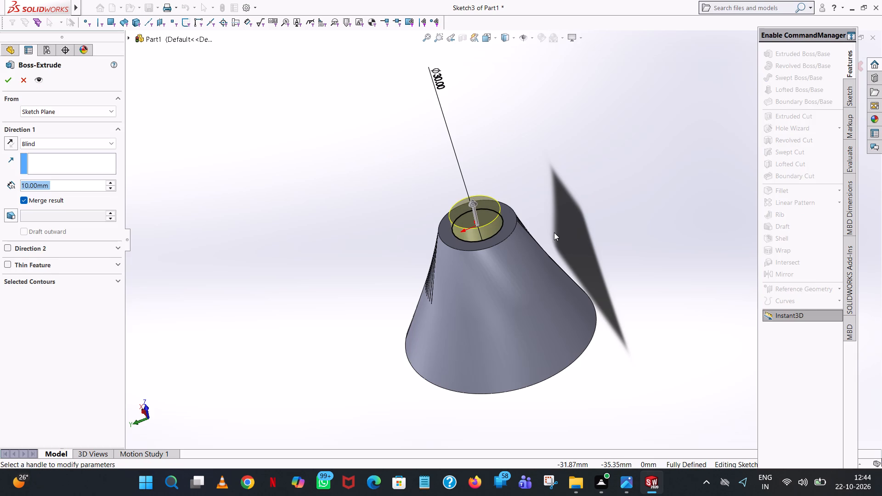
{"action": "type", "text": "12"}
{"action": "key", "text": "Return"}
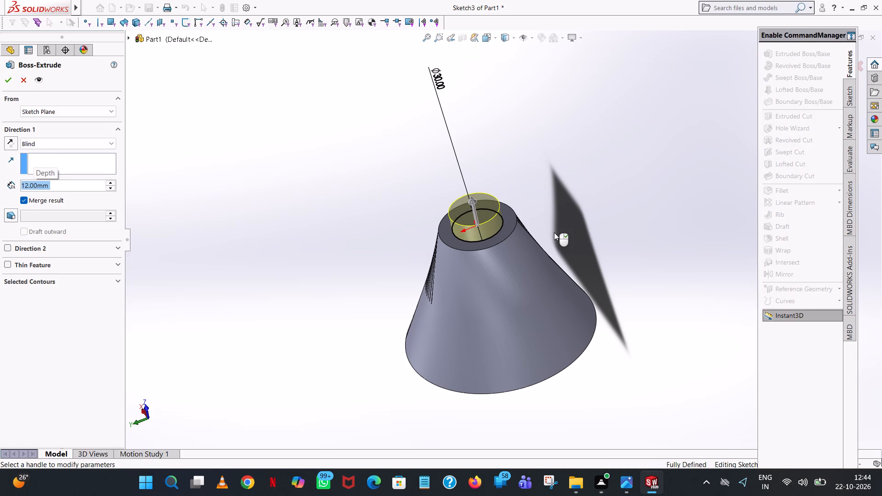
{"action": "left_click", "coordinate": [11, 81]}
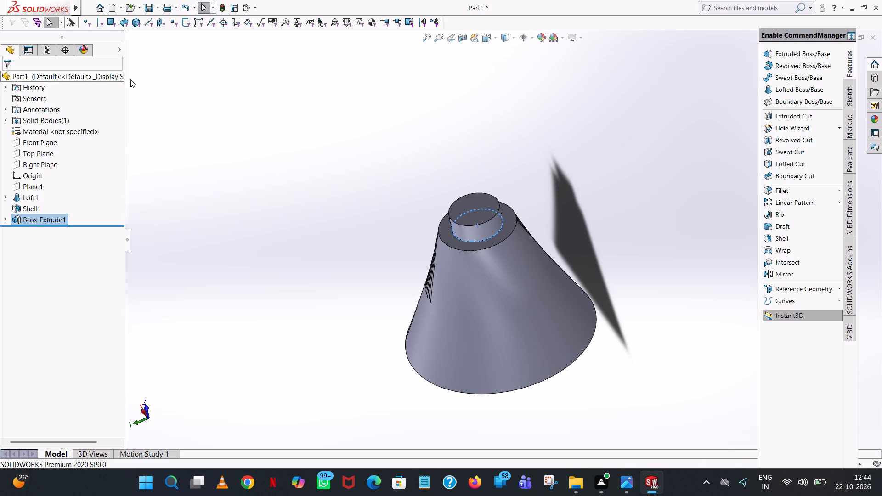
{"action": "left_click", "coordinate": [459, 157]}
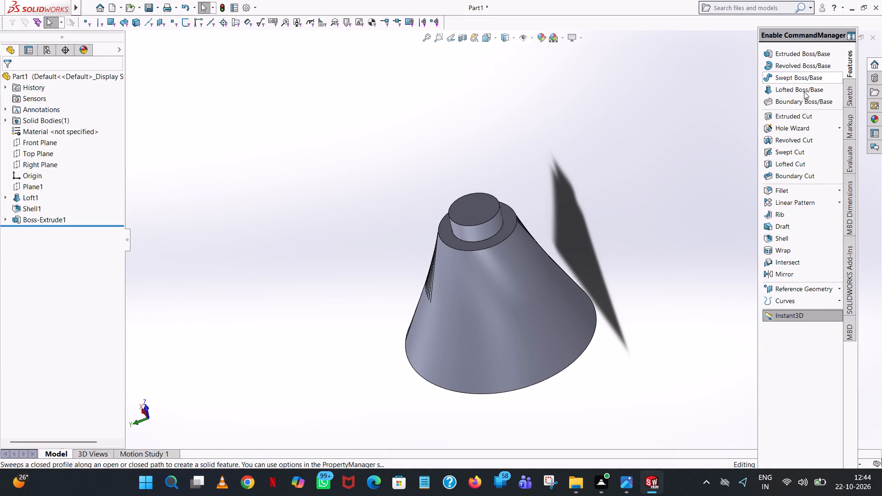
Start an Extruded Cut on the boss's end face and sketch a 10 mm radius circle centred on the origin.
{"action": "left_click", "coordinate": [803, 117]}
{"action": "left_click", "coordinate": [475, 203]}
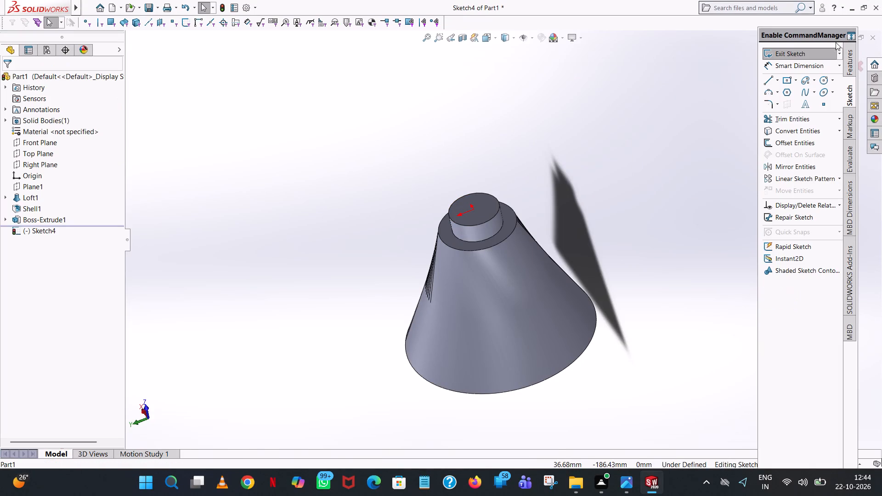
{"action": "left_click", "coordinate": [822, 79]}
{"action": "middle_click_drag", "start_coordinate": [411, 197], "coordinate": [435, 307]}
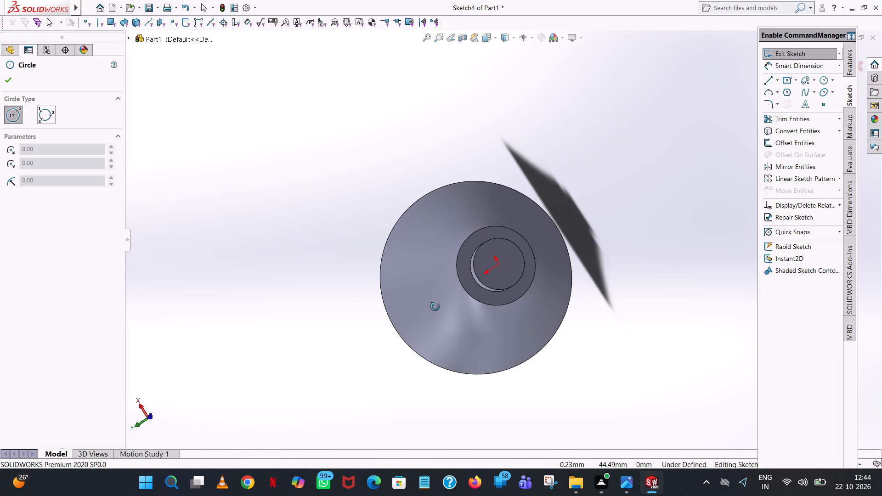
{"action": "middle_click_drag", "start_coordinate": [435, 307], "coordinate": [435, 307]}
{"action": "left_click", "coordinate": [501, 268]}
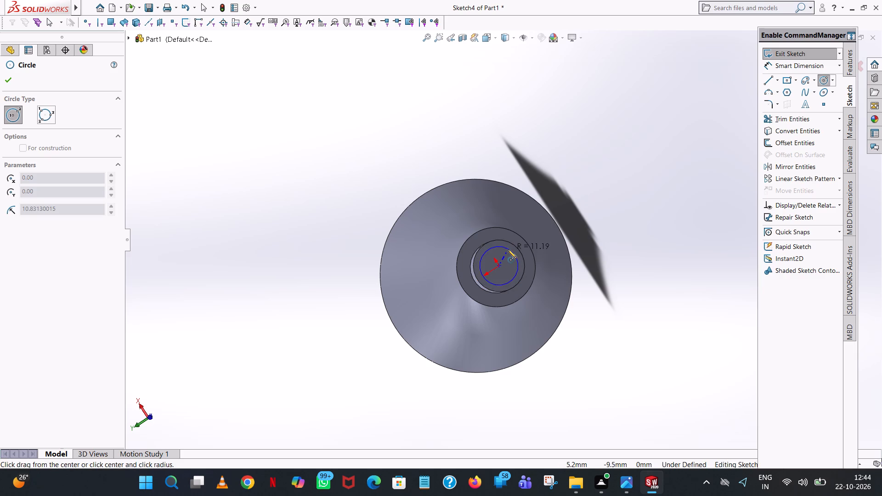
{"action": "left_click", "coordinate": [508, 249]}
{"action": "type", "text": "10"}
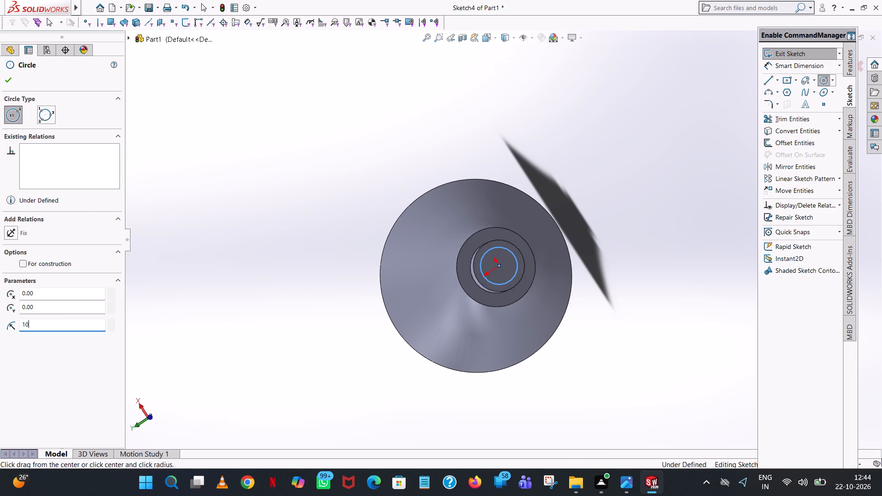
{"action": "key", "text": "Return"}
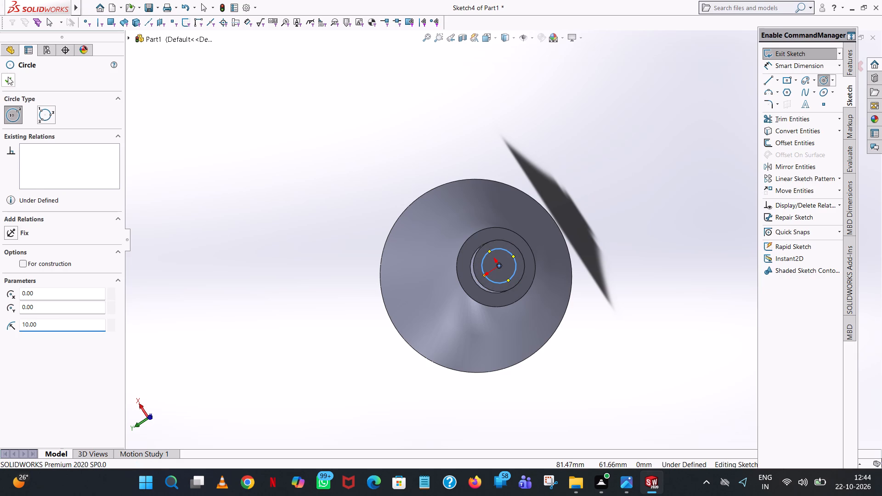
{"action": "left_click", "coordinate": [8, 77]}
{"action": "left_click", "coordinate": [569, 130]}
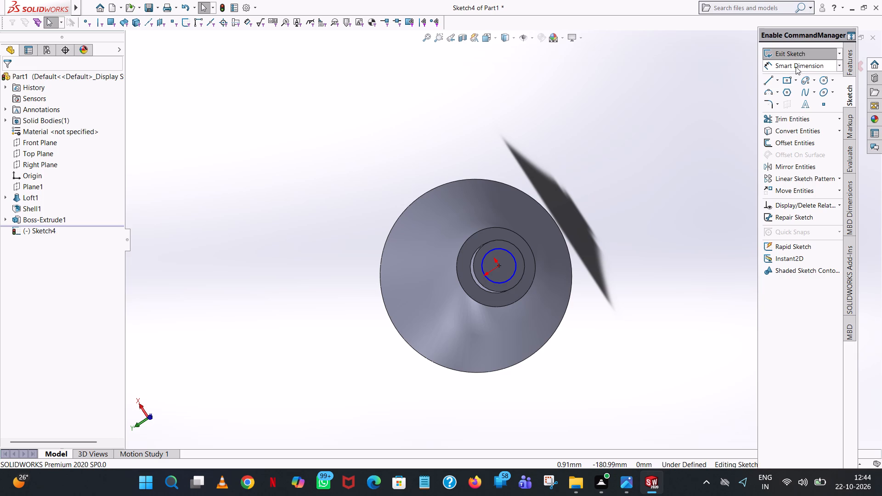
Dimension the circle on the boss's end face with a 20 mm diameter.
{"action": "left_click", "coordinate": [796, 67]}
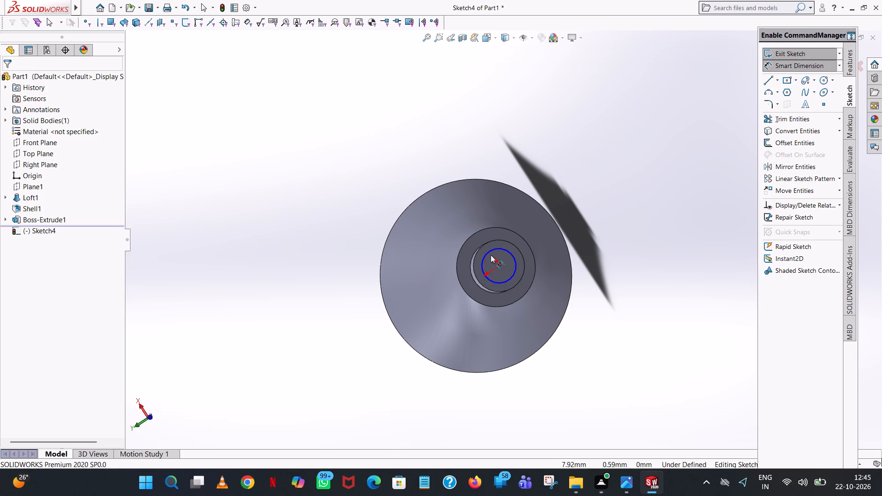
{"action": "left_click", "coordinate": [493, 250]}
{"action": "left_click", "coordinate": [347, 183]}
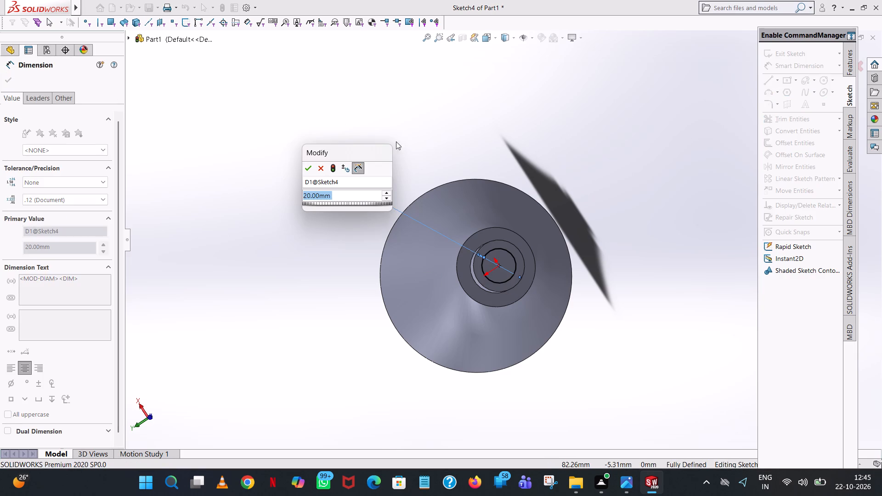
{"action": "left_click", "coordinate": [309, 165]}
{"action": "left_click", "coordinate": [556, 175]}
Cut the 20 mm circle blind to a depth of 85 mm, through the boss into the hollow cone.
{"action": "middle_click_drag", "start_coordinate": [614, 349], "coordinate": [616, 210]}
{"action": "left_click", "coordinate": [852, 57]}
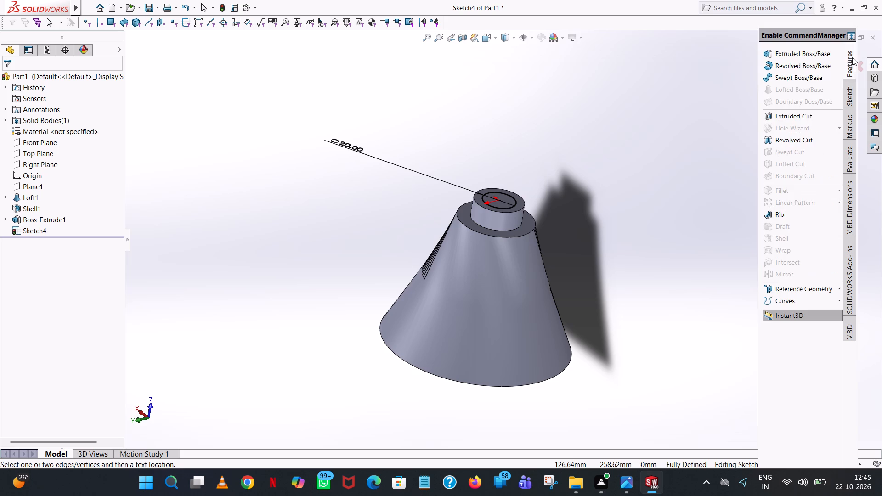
{"action": "left_click", "coordinate": [778, 119]}
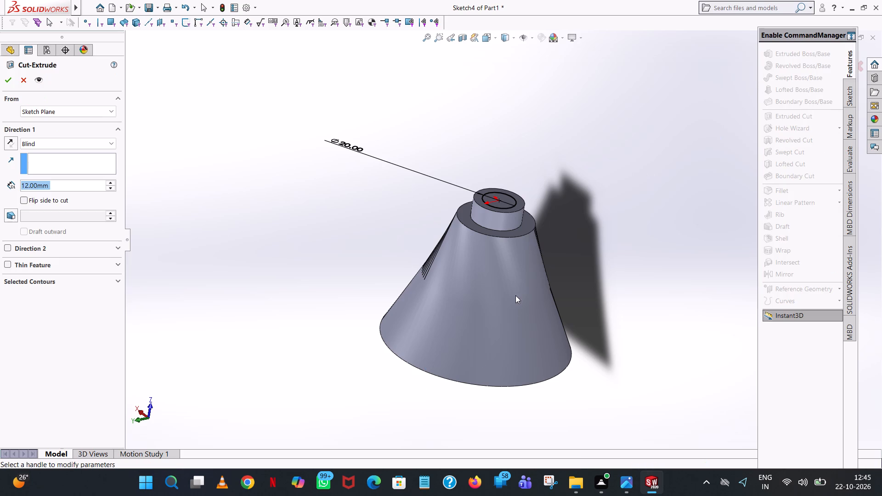
{"action": "left_click_drag", "start_coordinate": [493, 232], "coordinate": [486, 338]}
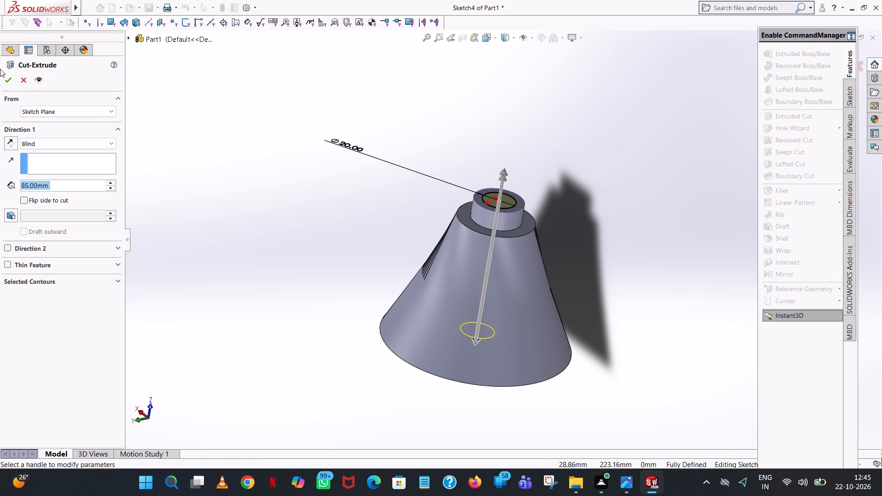
{"action": "left_click", "coordinate": [11, 76]}
{"action": "left_click", "coordinate": [578, 239]}
Examine the hollow cone and its bored boss from below, above and the side.
{"action": "scroll", "coordinate": [586, 244], "scroll_direction": "up", "scroll_amount": 1}
{"action": "middle_click_drag", "start_coordinate": [586, 244], "coordinate": [606, 159]}
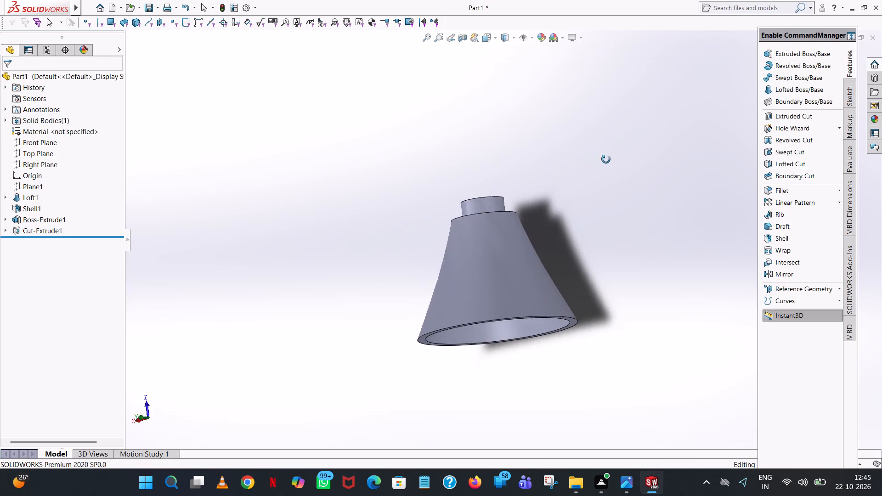
{"action": "middle_click_drag", "start_coordinate": [606, 159], "coordinate": [591, 344]}
{"action": "scroll", "coordinate": [607, 255], "scroll_direction": "up", "scroll_amount": 1}
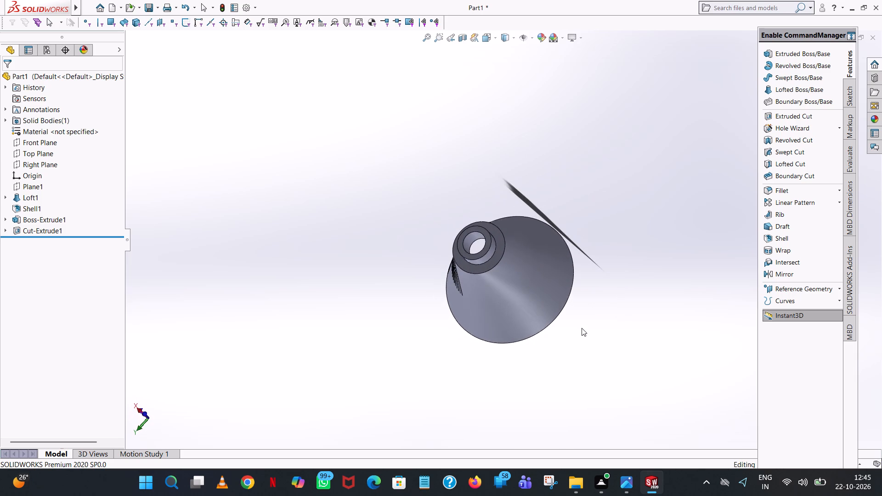
{"action": "scroll", "coordinate": [582, 324], "scroll_direction": "up", "scroll_amount": 1}
{"action": "middle_click_drag", "start_coordinate": [588, 299], "coordinate": [641, 172]}
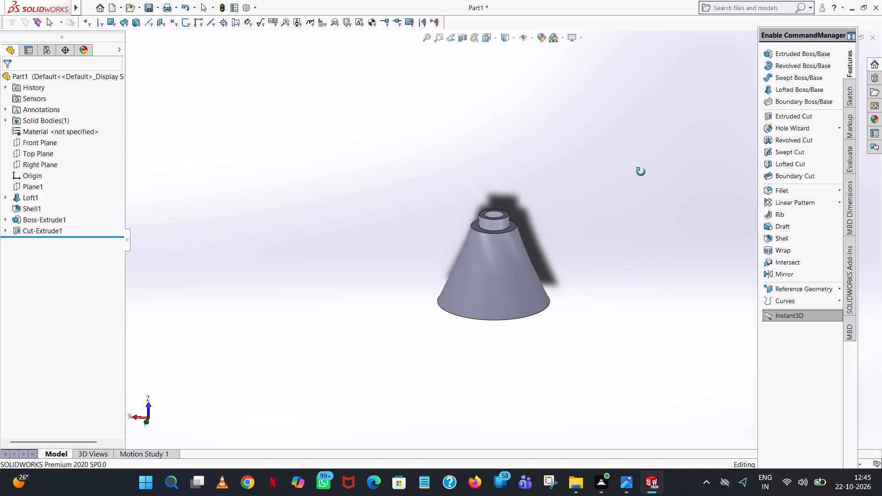
{"action": "middle_click_drag", "start_coordinate": [641, 172], "coordinate": [631, 155]}
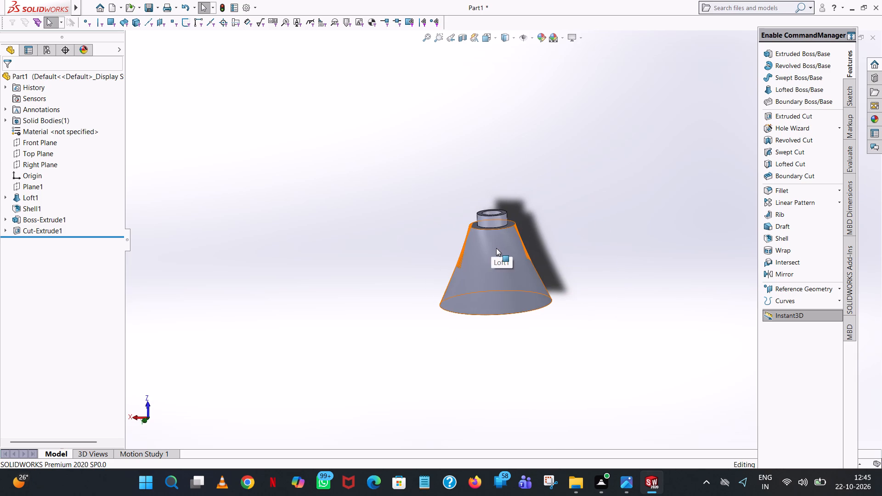
{"action": "middle_click_drag", "start_coordinate": [563, 252], "coordinate": [566, 265]}
{"action": "scroll", "coordinate": [511, 296], "scroll_direction": "down", "scroll_amount": 4}
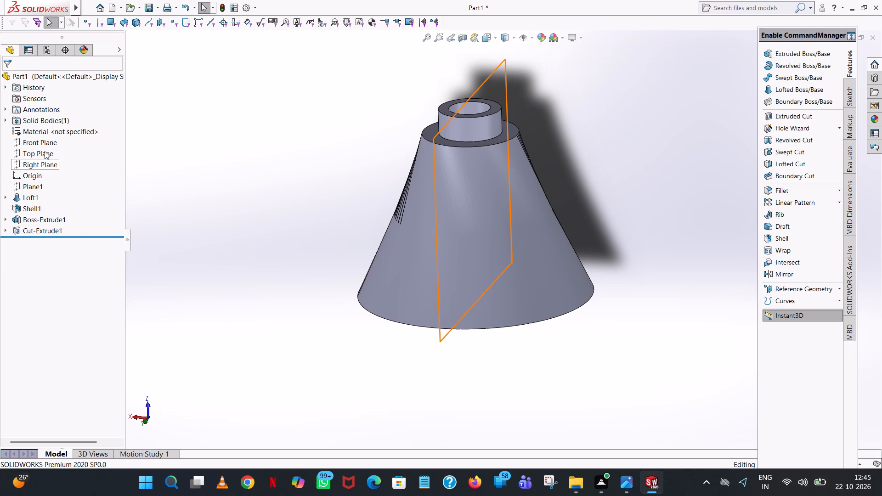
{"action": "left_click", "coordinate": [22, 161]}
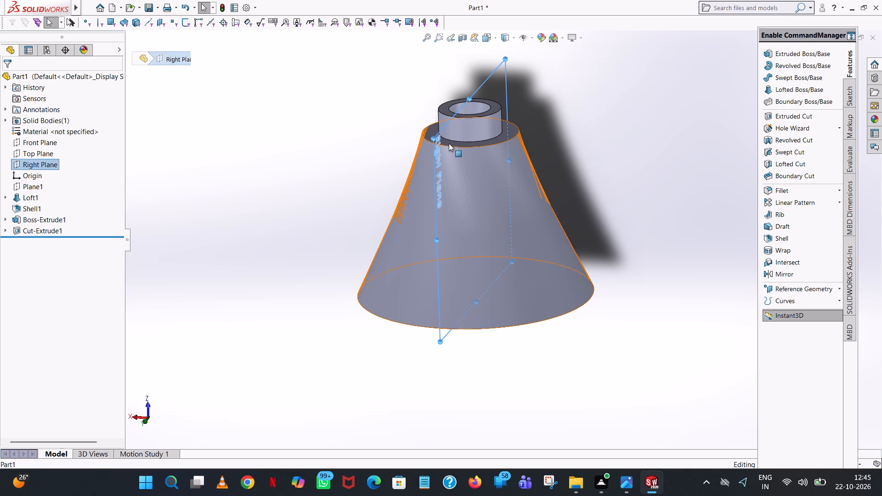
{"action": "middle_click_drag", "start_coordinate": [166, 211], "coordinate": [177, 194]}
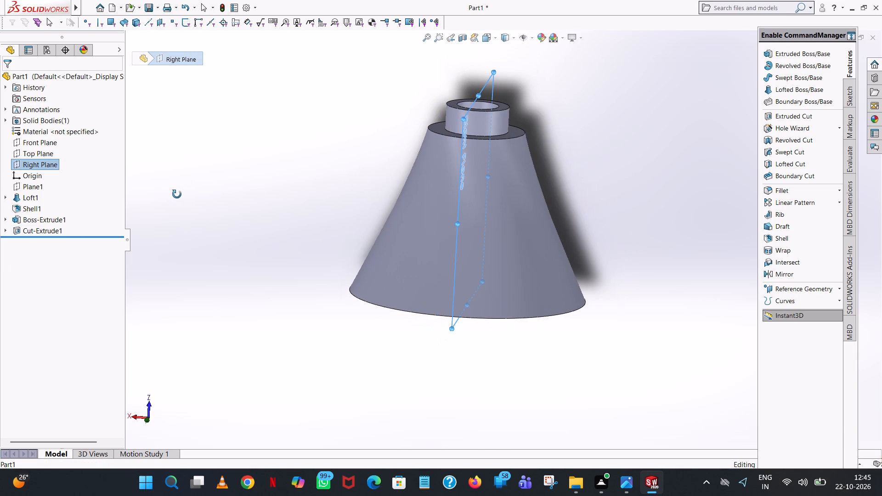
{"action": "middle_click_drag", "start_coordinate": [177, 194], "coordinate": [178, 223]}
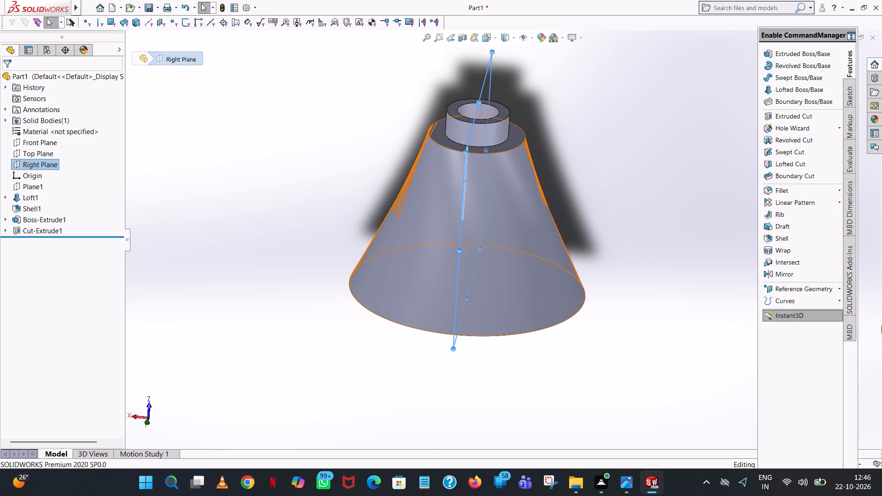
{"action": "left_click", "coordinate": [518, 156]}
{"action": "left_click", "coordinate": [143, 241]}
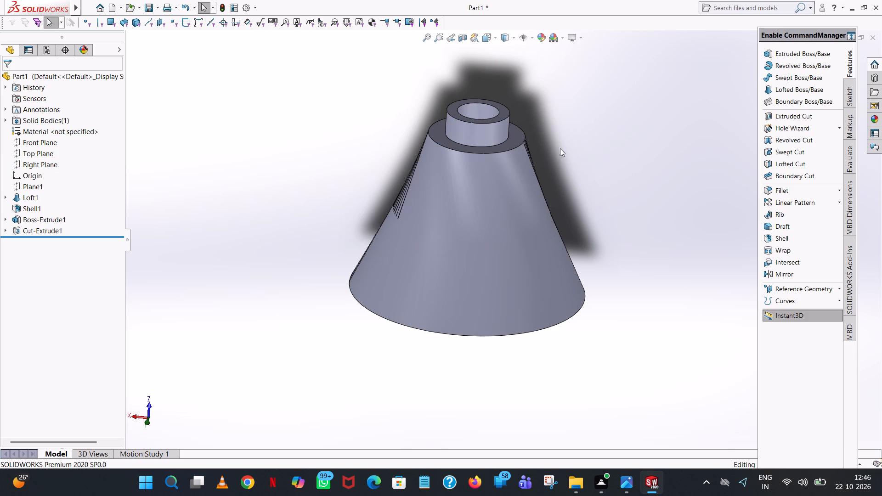
Start a reference plane with the cone's outer lofted face as first reference, using a Tangent constraint.
{"action": "left_click", "coordinate": [790, 289]}
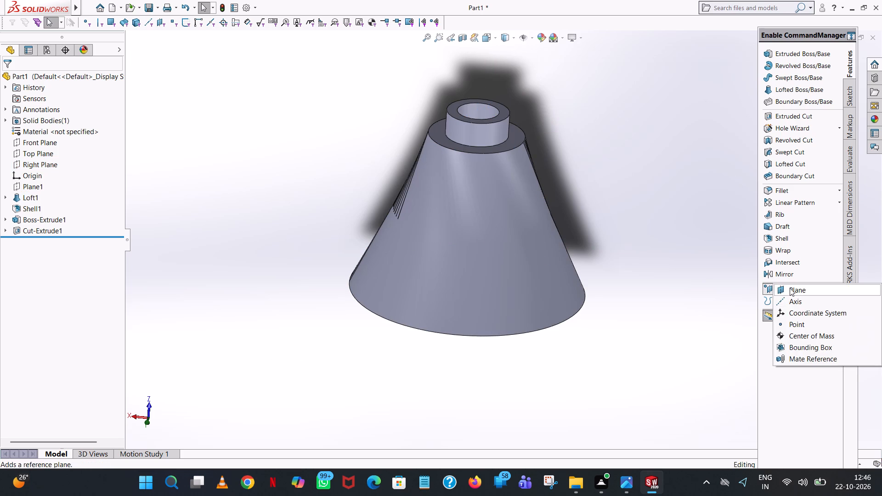
{"action": "left_click", "coordinate": [790, 288]}
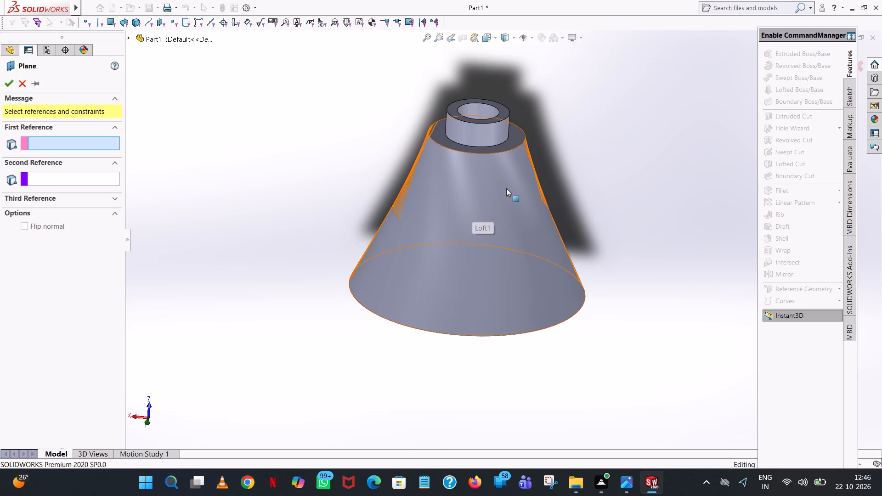
{"action": "left_click", "coordinate": [510, 186]}
{"action": "middle_click_drag", "start_coordinate": [586, 240], "coordinate": [615, 186]}
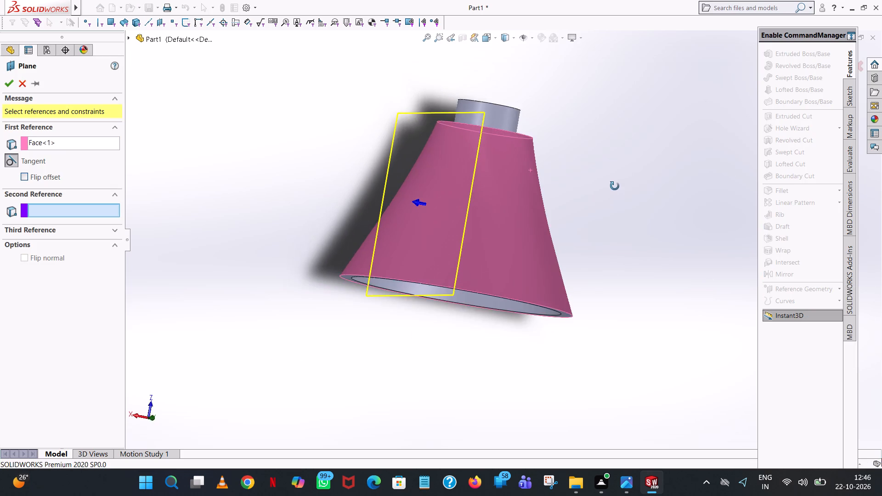
{"action": "middle_click_drag", "start_coordinate": [615, 186], "coordinate": [593, 196]}
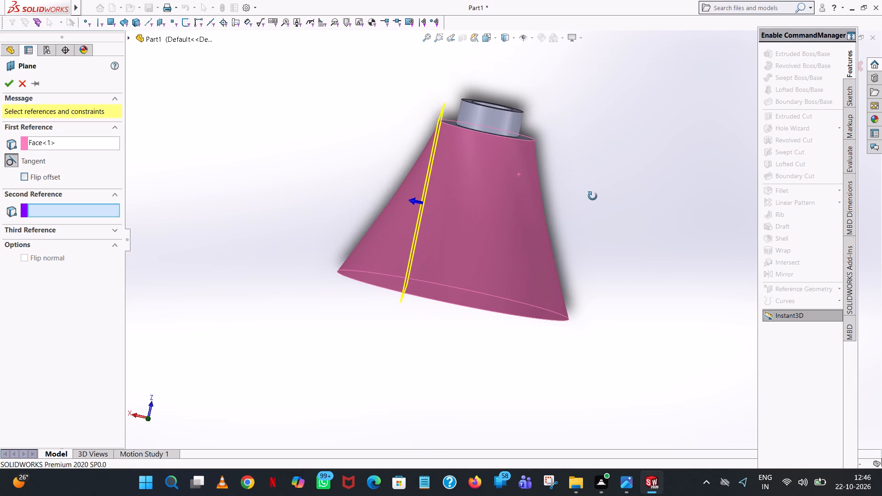
{"action": "middle_click_drag", "start_coordinate": [593, 196], "coordinate": [593, 221]}
{"action": "scroll", "coordinate": [510, 215], "scroll_direction": "down", "scroll_amount": 2}
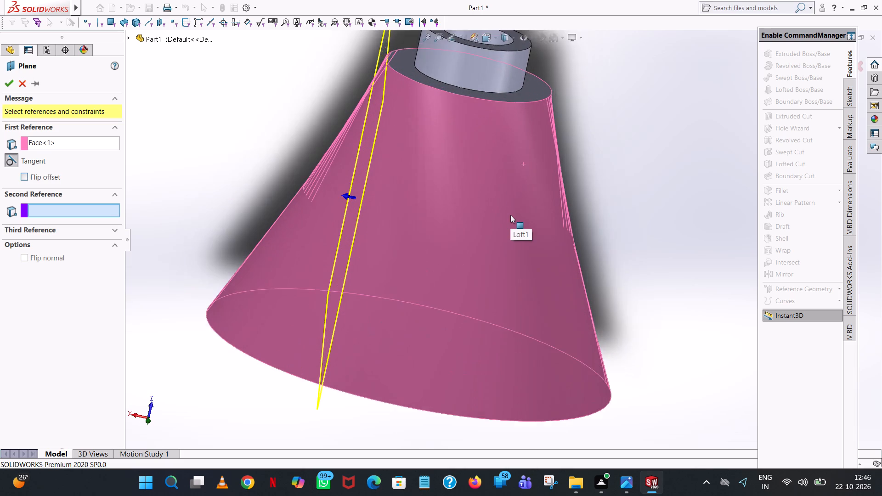
{"action": "scroll", "coordinate": [510, 215], "scroll_direction": "down", "scroll_amount": 2}
{"action": "scroll", "coordinate": [510, 214], "scroll_direction": "up", "scroll_amount": 5}
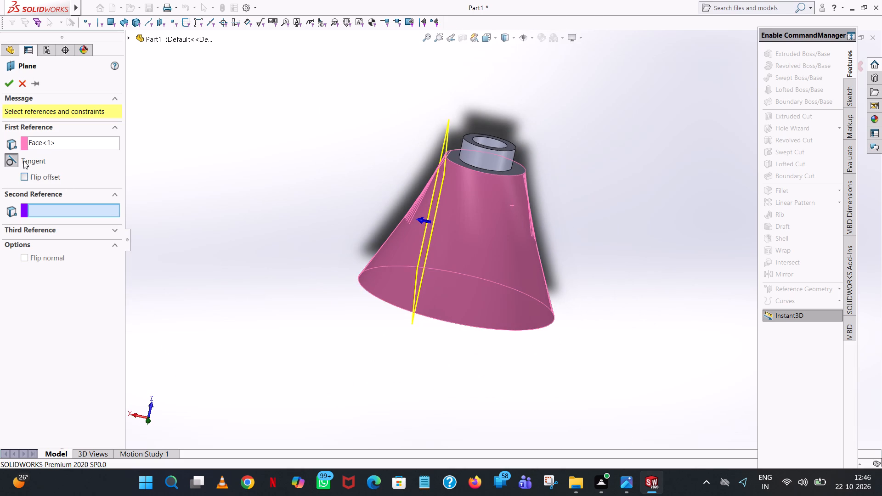
{"action": "left_click", "coordinate": [12, 161]}
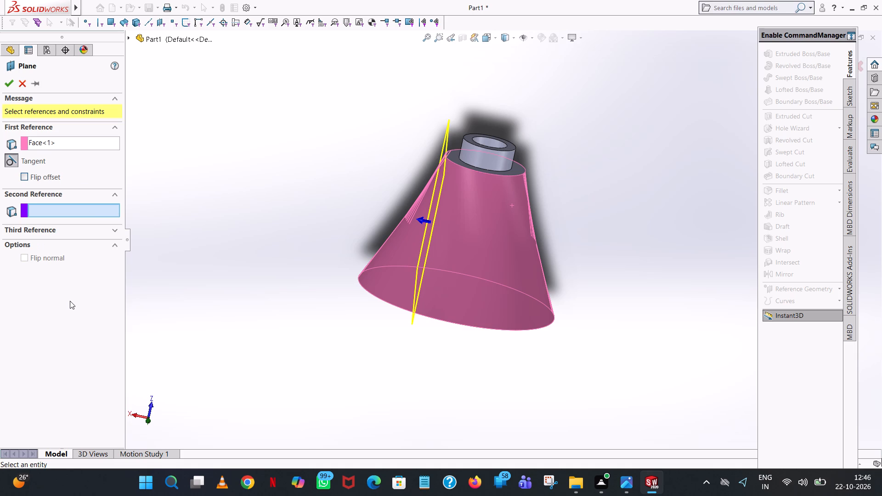
{"action": "left_click_drag", "start_coordinate": [70, 301], "coordinate": [102, 315]}
{"action": "left_click_drag", "start_coordinate": [102, 315], "coordinate": [136, 322]}
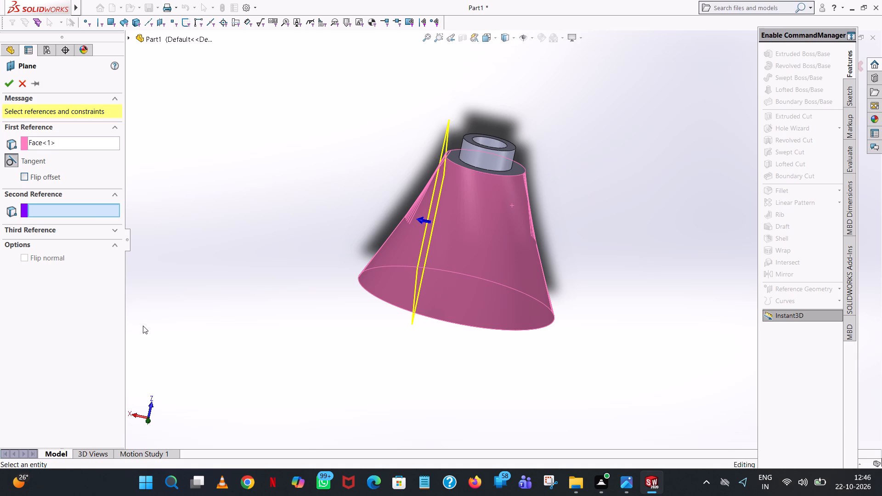
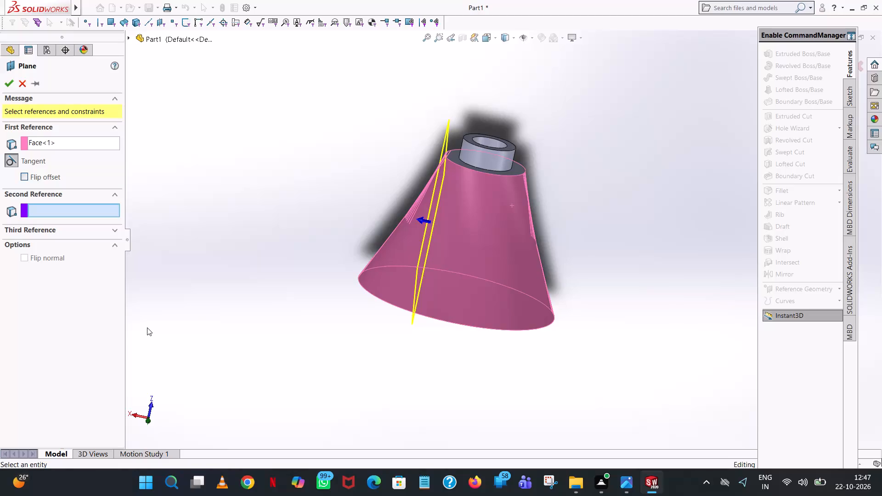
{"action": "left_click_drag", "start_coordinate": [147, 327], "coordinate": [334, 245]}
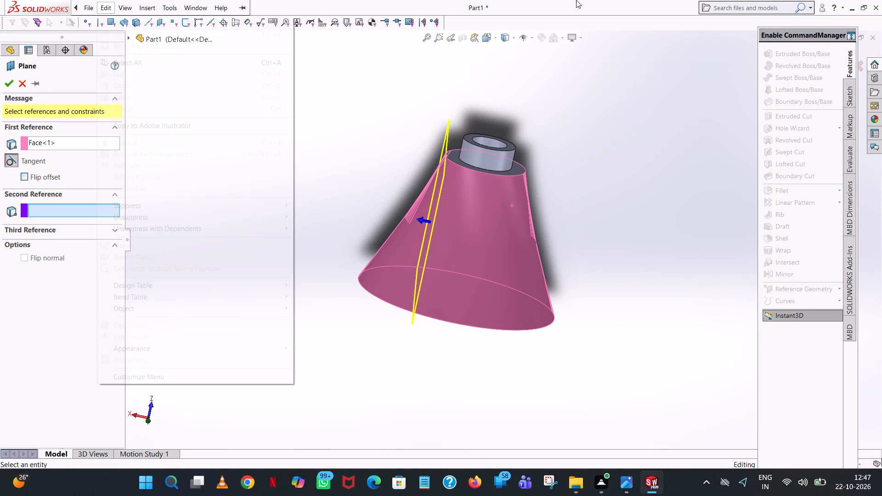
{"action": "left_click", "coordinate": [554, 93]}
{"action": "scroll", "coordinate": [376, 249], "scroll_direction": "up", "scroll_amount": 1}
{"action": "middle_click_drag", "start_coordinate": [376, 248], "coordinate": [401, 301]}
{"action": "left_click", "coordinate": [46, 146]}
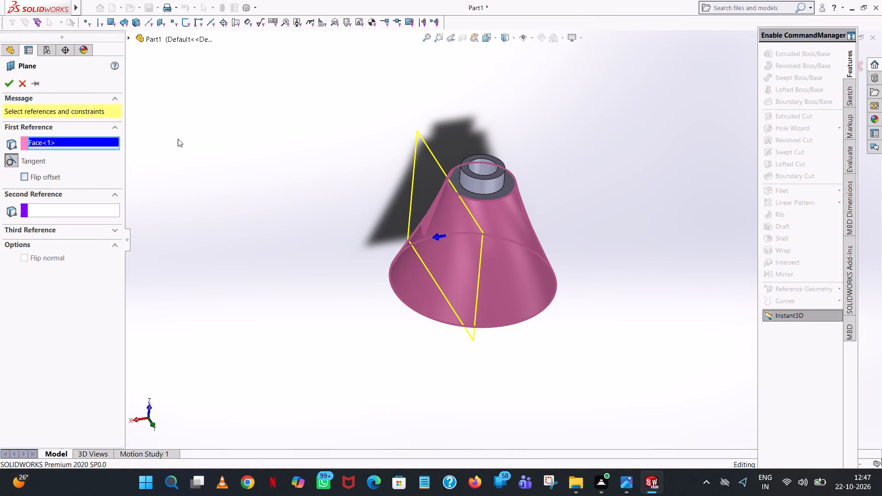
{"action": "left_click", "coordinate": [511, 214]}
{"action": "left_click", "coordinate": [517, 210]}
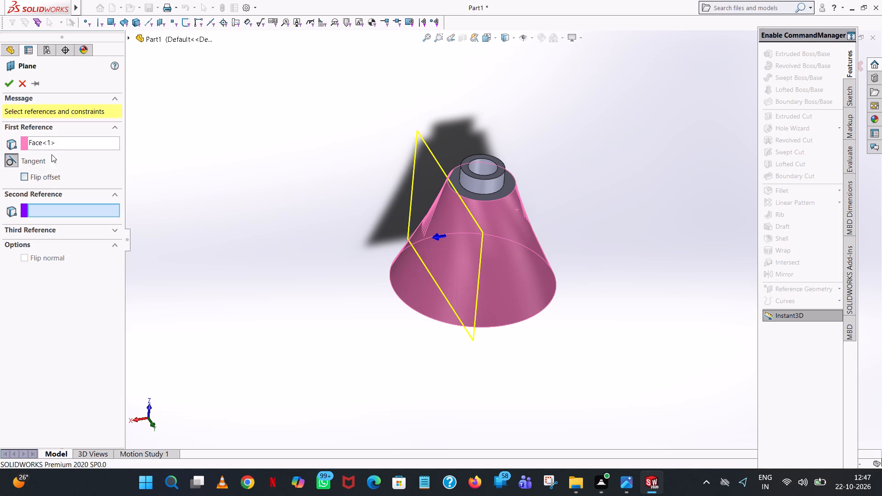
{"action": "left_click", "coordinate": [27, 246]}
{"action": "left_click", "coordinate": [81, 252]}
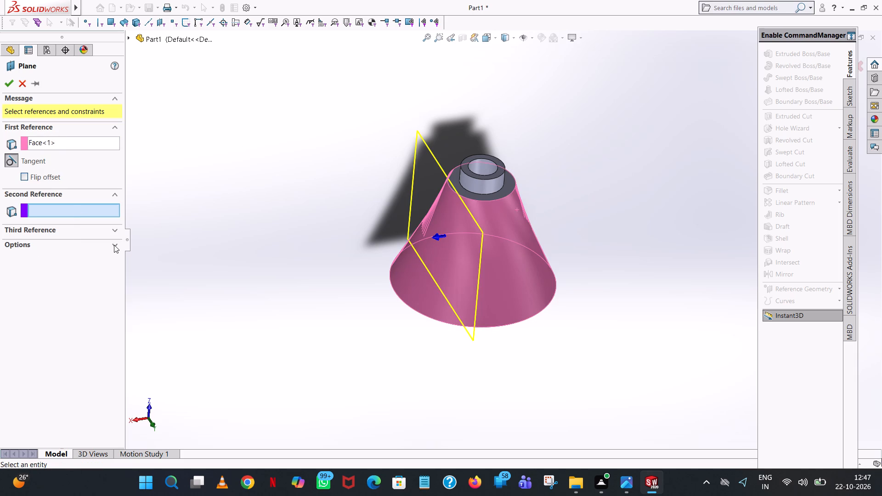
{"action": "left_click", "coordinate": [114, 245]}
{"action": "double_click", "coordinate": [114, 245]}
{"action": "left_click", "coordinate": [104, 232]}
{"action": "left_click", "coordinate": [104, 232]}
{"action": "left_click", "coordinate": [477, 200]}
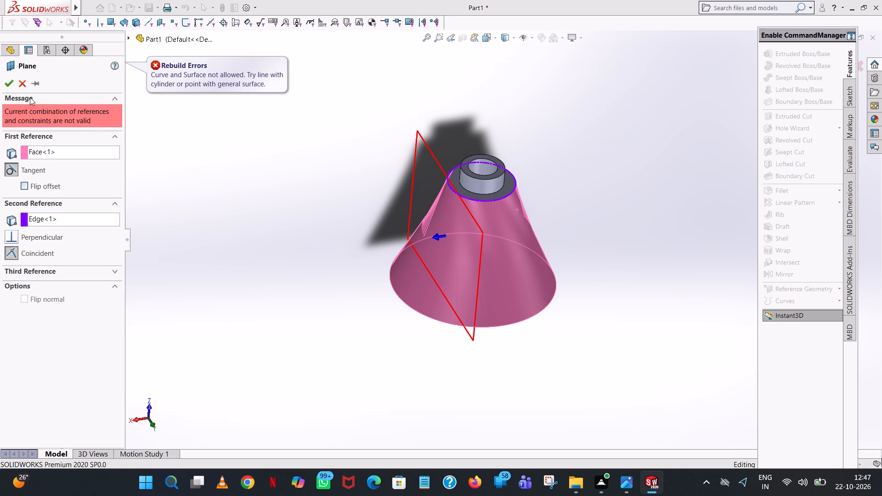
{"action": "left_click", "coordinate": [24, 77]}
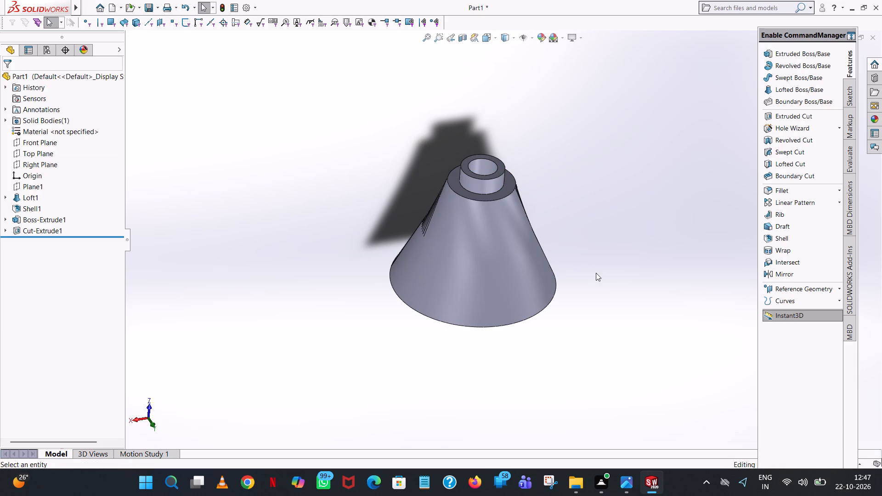
Create a reference plane parallel to the Right Plane at an offset of 55 mm (110/2), without flipping the offset.
{"action": "middle_click_drag", "start_coordinate": [601, 270], "coordinate": [588, 222]}
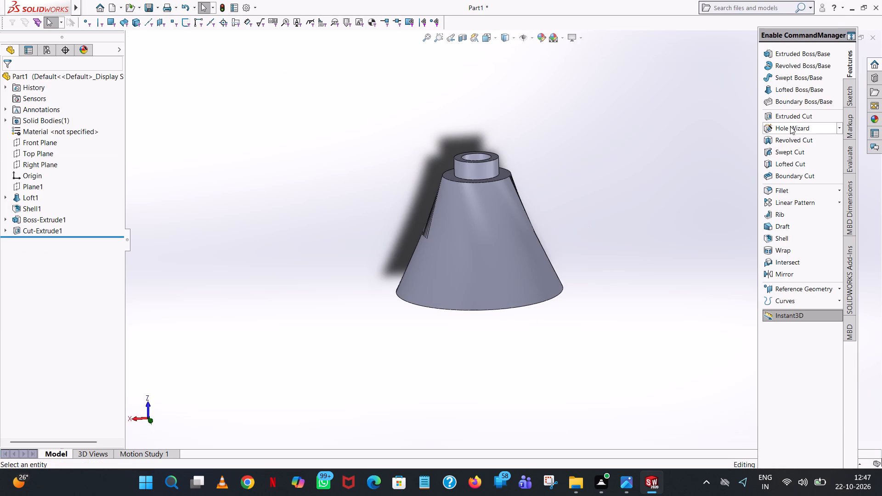
{"action": "left_click", "coordinate": [33, 162]}
{"action": "scroll", "coordinate": [703, 107], "scroll_direction": "up", "scroll_amount": 1}
{"action": "middle_click_drag", "start_coordinate": [693, 112], "coordinate": [671, 136]}
{"action": "middle_click_drag", "start_coordinate": [682, 136], "coordinate": [687, 98]}
{"action": "scroll", "coordinate": [549, 261], "scroll_direction": "down", "scroll_amount": 1}
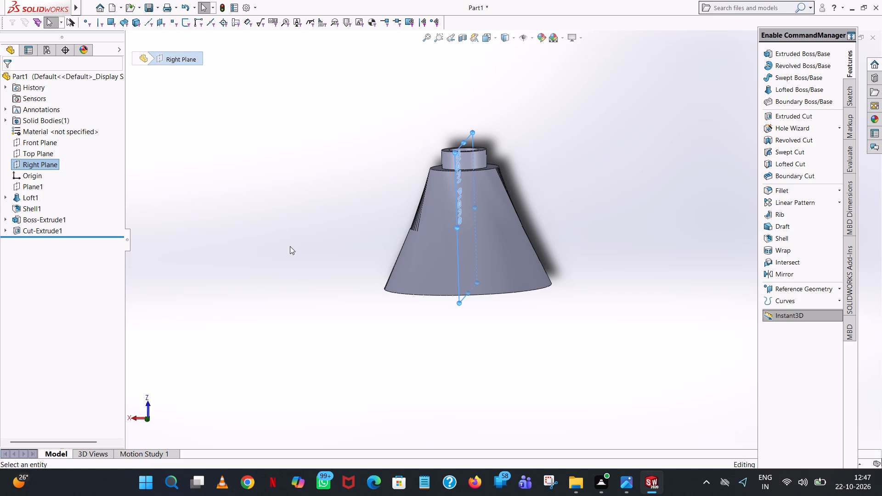
{"action": "left_click", "coordinate": [785, 290]}
{"action": "left_click", "coordinate": [789, 285]}
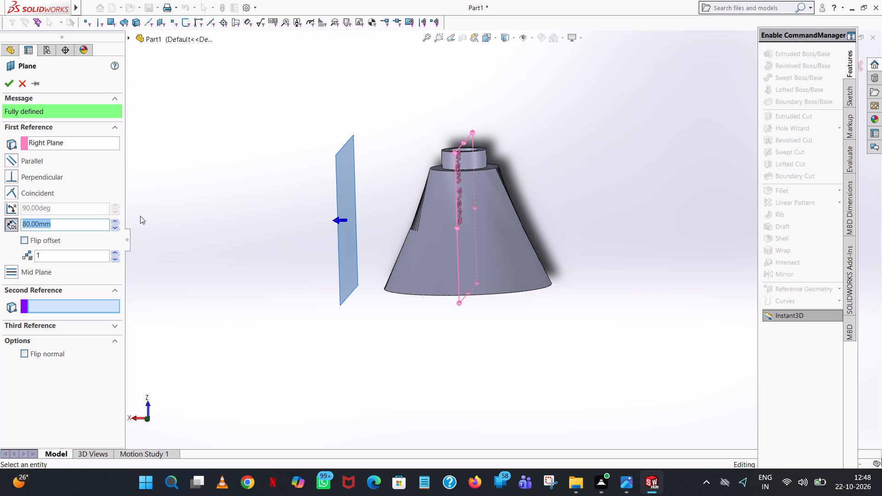
{"action": "left_click", "coordinate": [115, 223]}
{"action": "triple_click", "coordinate": [114, 227]}
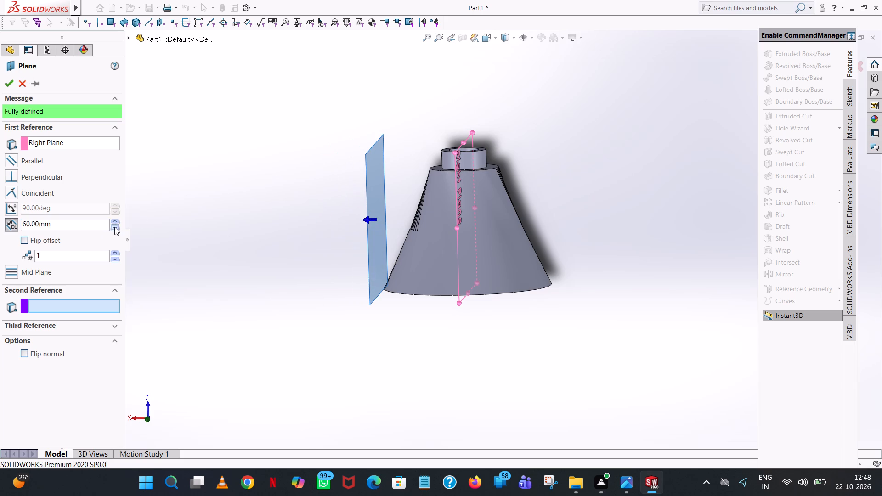
{"action": "middle_click_drag", "start_coordinate": [219, 218], "coordinate": [222, 224]}
{"action": "double_click", "coordinate": [57, 223]}
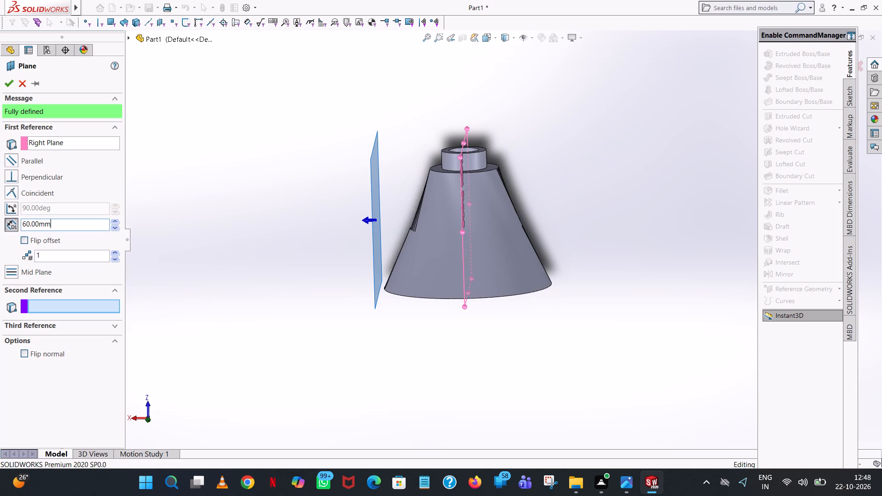
{"action": "type", "text": "110/2"}
{"action": "key", "text": "Return"}
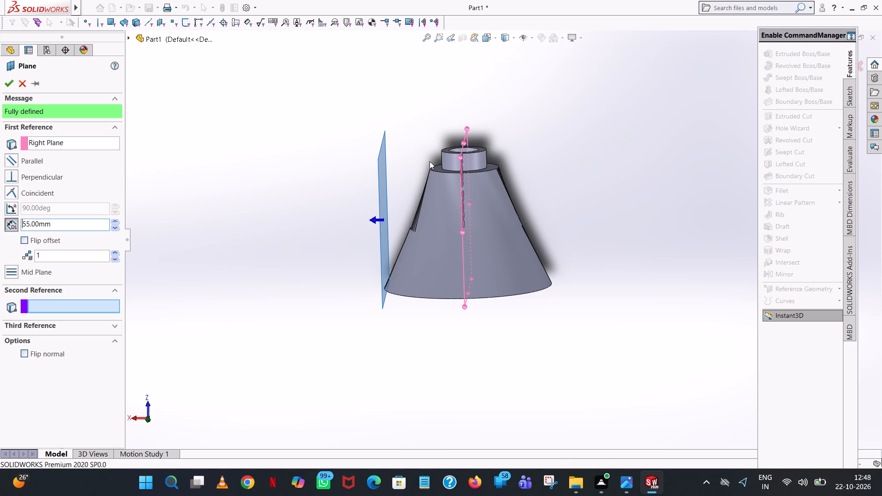
{"action": "middle_click_drag", "start_coordinate": [405, 166], "coordinate": [423, 162]}
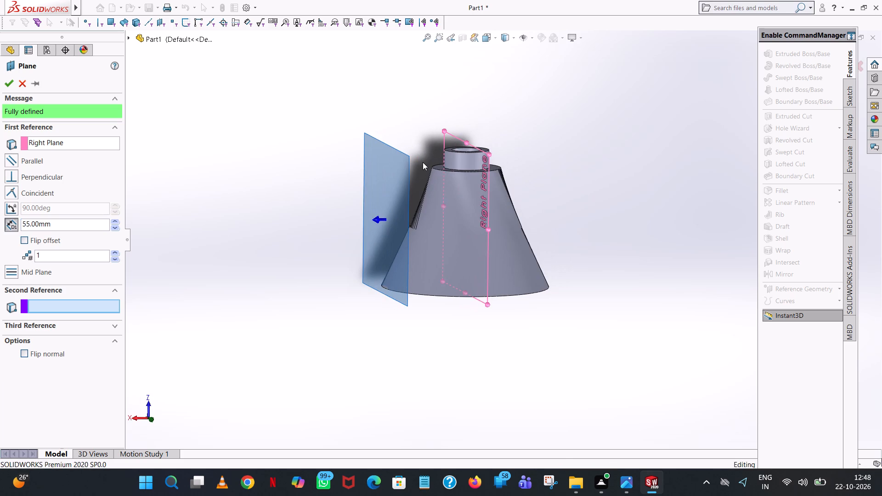
{"action": "key", "text": "ctrl+7"}
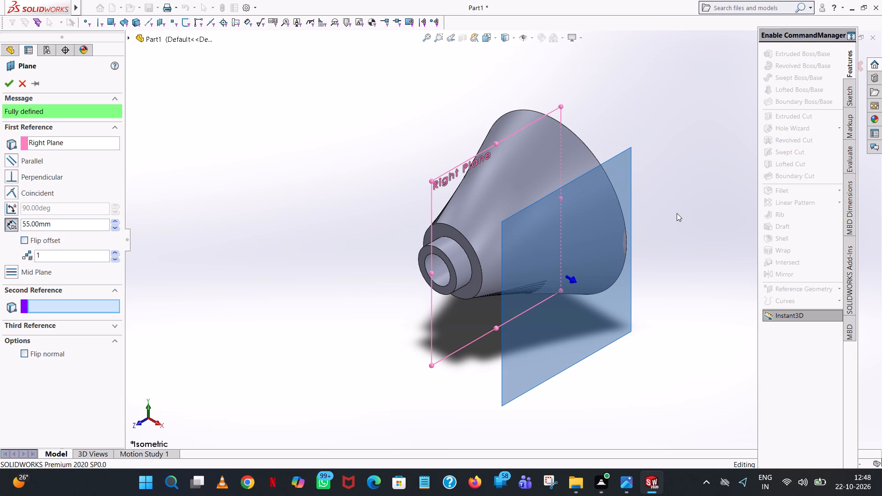
{"action": "middle_click_drag", "start_coordinate": [677, 212], "coordinate": [719, 0]}
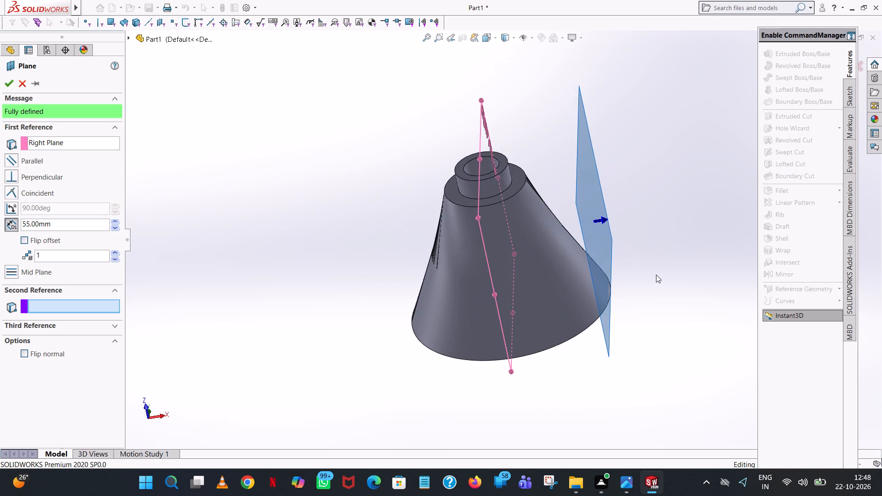
{"action": "middle_click_drag", "start_coordinate": [656, 275], "coordinate": [612, 231]}
{"action": "scroll", "coordinate": [657, 267], "scroll_direction": "up", "scroll_amount": 1}
{"action": "scroll", "coordinate": [607, 235], "scroll_direction": "up", "scroll_amount": 1}
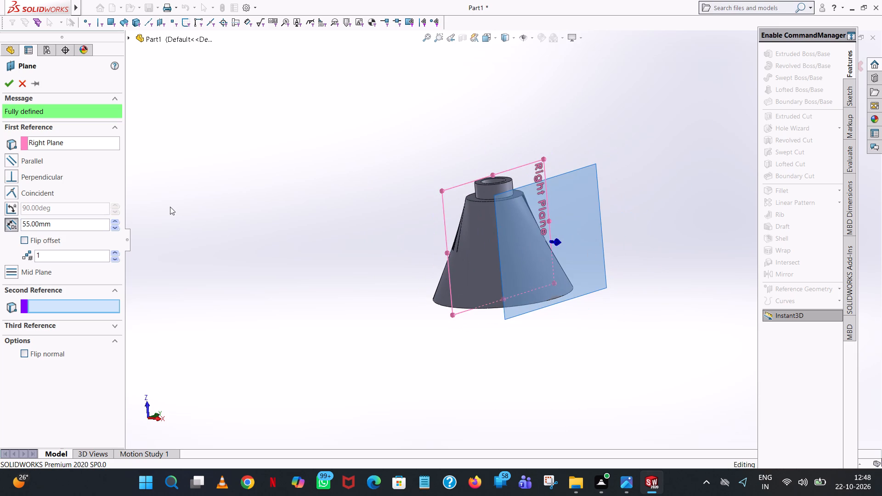
{"action": "left_click", "coordinate": [12, 87]}
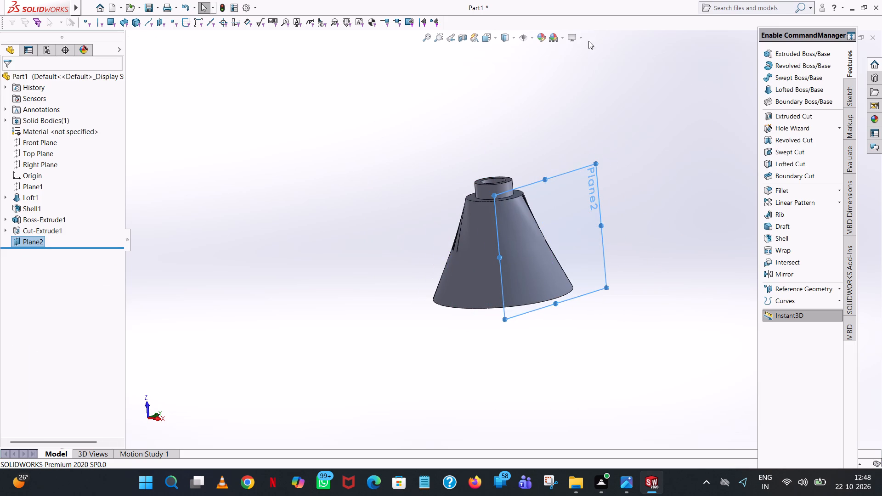
On the new offset plane, viewed face-on, sketch a 56 mm horizontal line from the origin along the cone's axis toward the boss.
{"action": "middle_click_drag", "start_coordinate": [537, 116], "coordinate": [515, 84]}
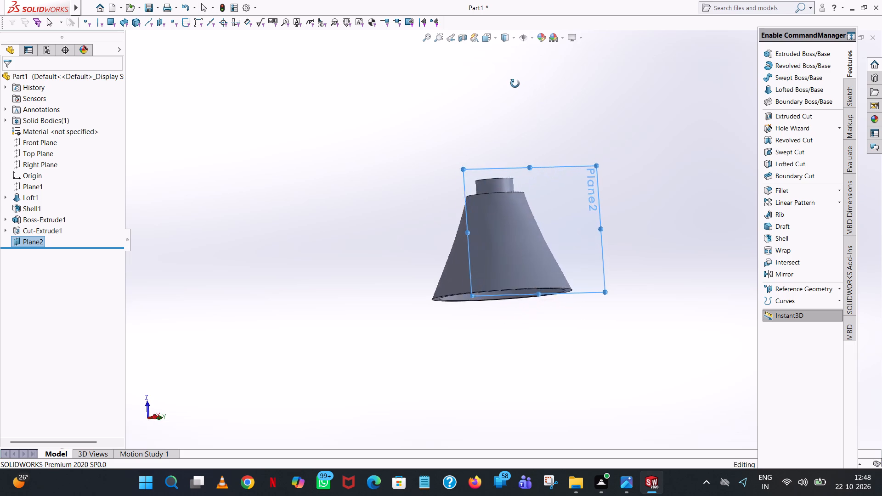
{"action": "middle_click_drag", "start_coordinate": [515, 84], "coordinate": [486, 136]}
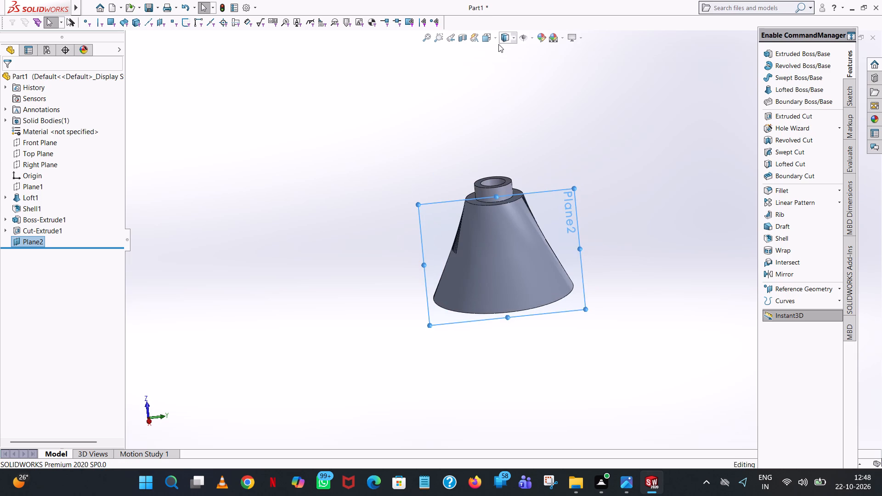
{"action": "left_click", "coordinate": [497, 37]}
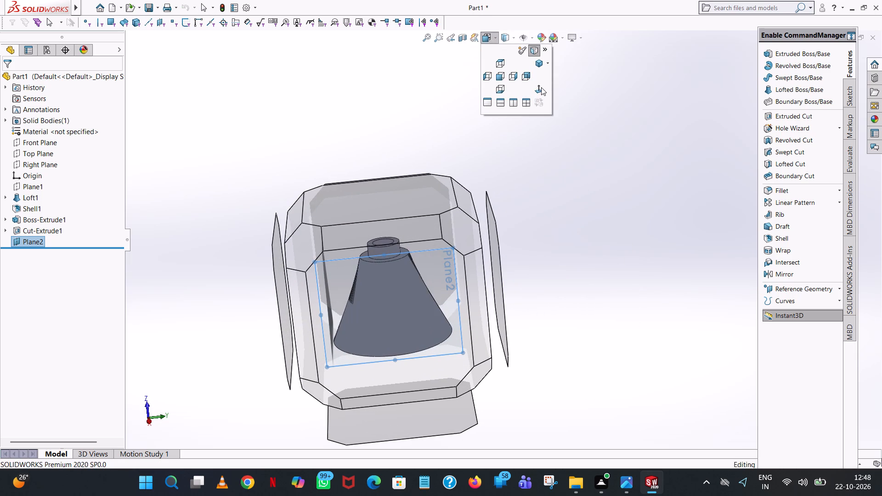
{"action": "left_click", "coordinate": [541, 87]}
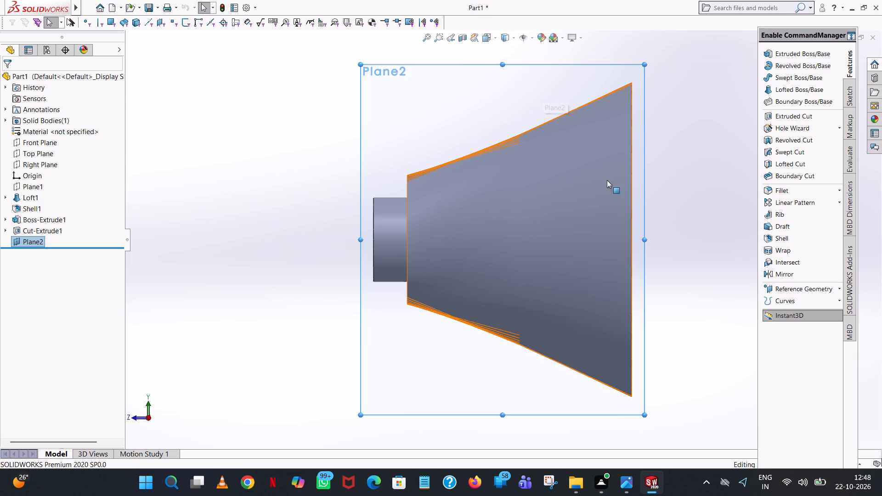
{"action": "left_click", "coordinate": [494, 37]}
{"action": "left_click", "coordinate": [537, 90]}
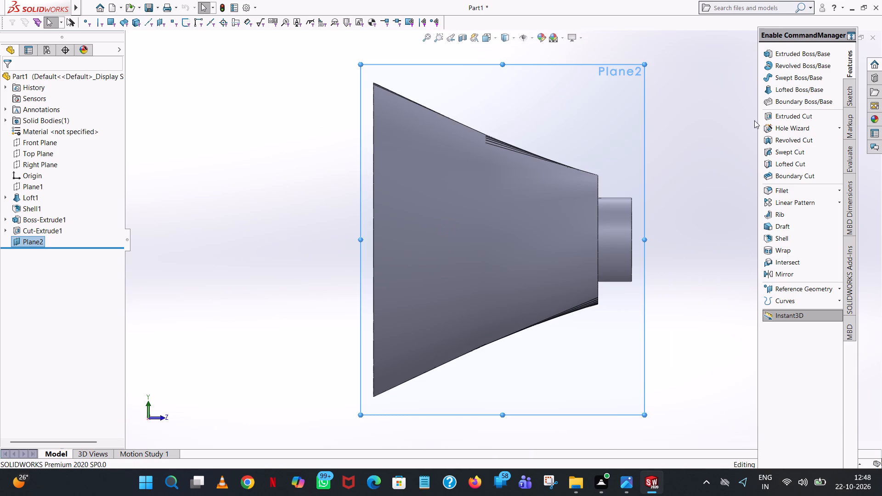
{"action": "left_click", "coordinate": [852, 93]}
{"action": "left_click", "coordinate": [769, 79]}
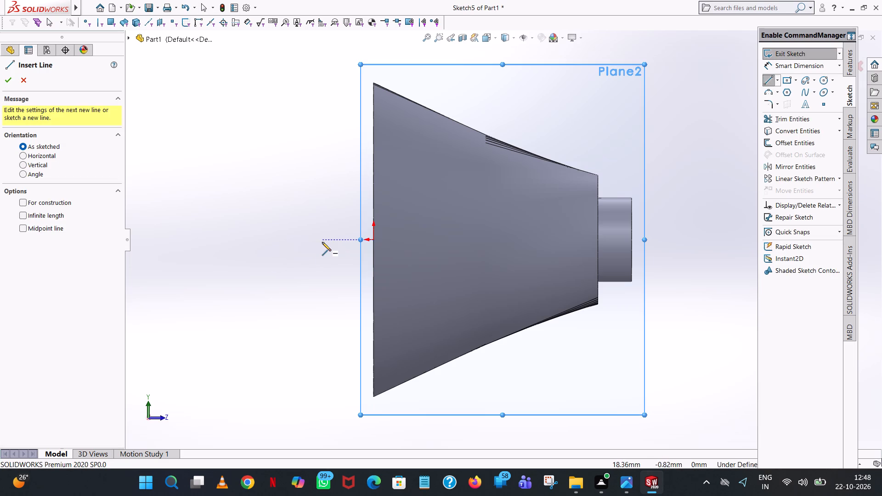
{"action": "left_click", "coordinate": [374, 238]}
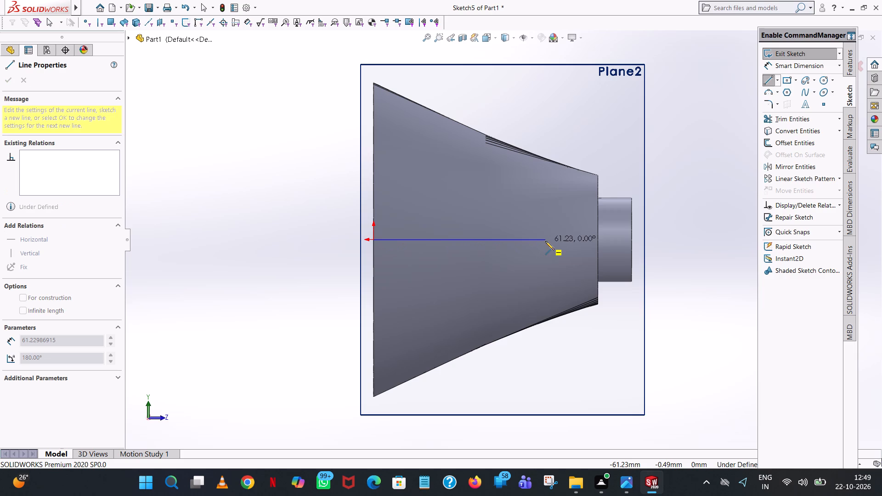
{"action": "left_click", "coordinate": [545, 241]}
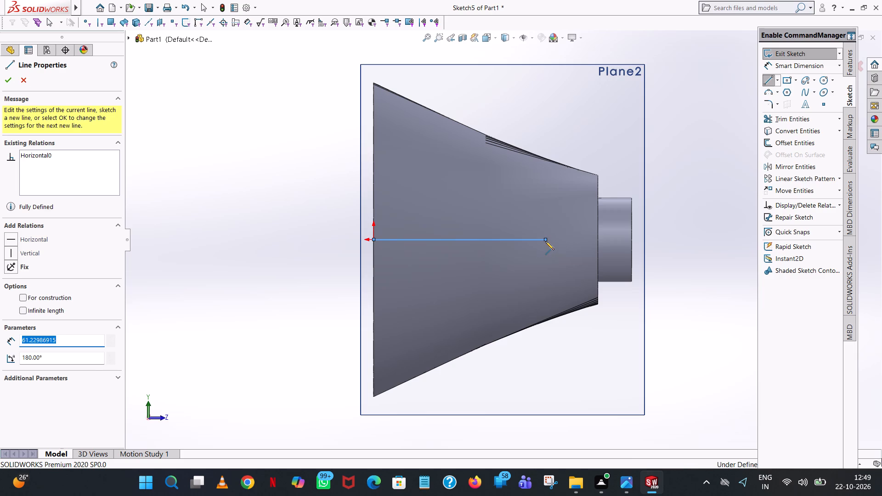
{"action": "type", "text": "56"}
{"action": "key", "text": "Return"}
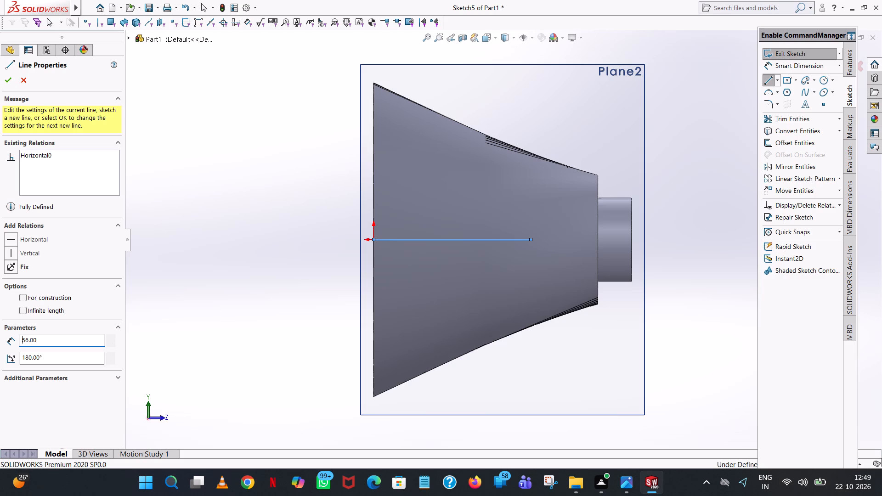
{"action": "right_click", "coordinate": [545, 241]}
{"action": "left_click", "coordinate": [568, 245]}
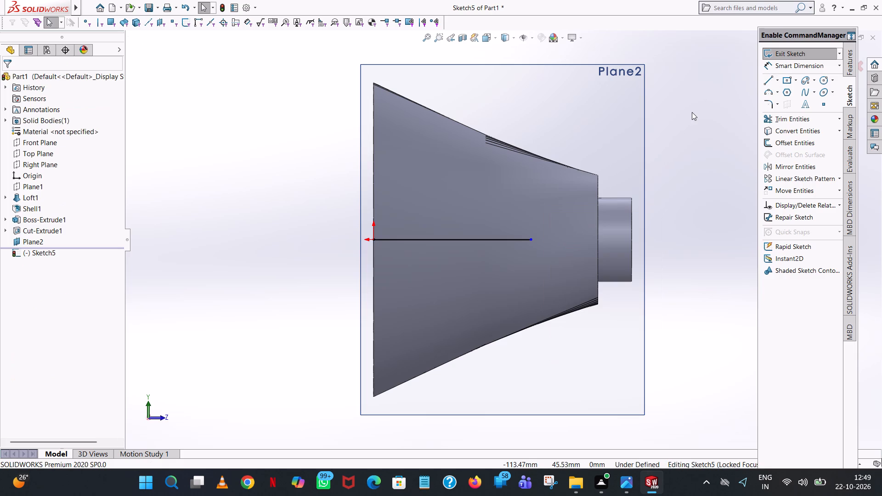
Sketch a circle centred on the free end of the 56 mm line with a radius of 17.5 mm (35/2).
{"action": "left_click", "coordinate": [822, 79]}
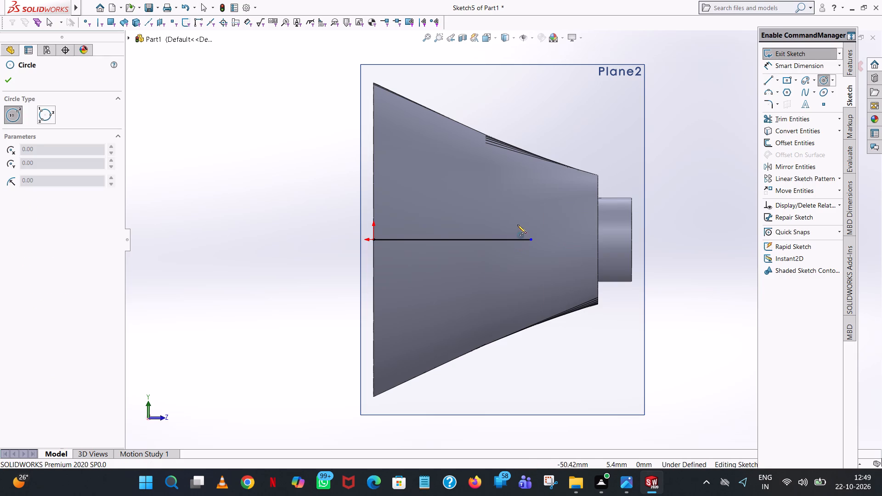
{"action": "left_click", "coordinate": [530, 239]}
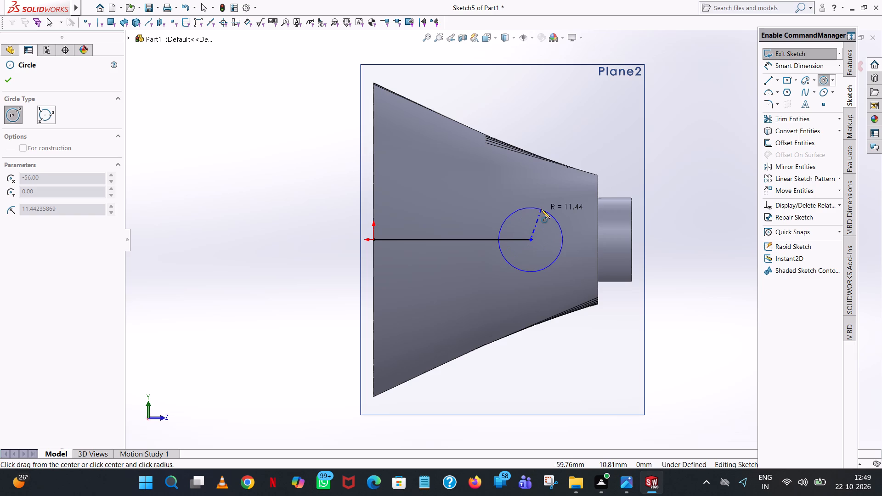
{"action": "left_click", "coordinate": [534, 192]}
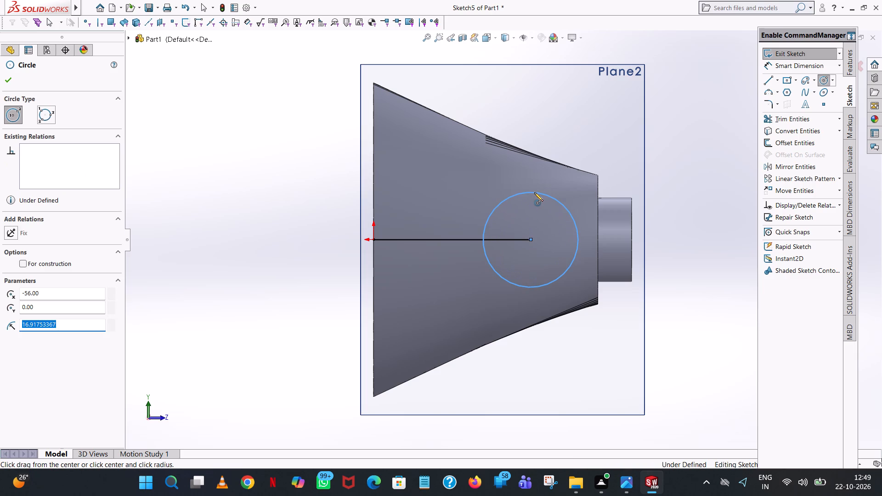
{"action": "type", "text": "35/2"}
{"action": "key", "text": "Return"}
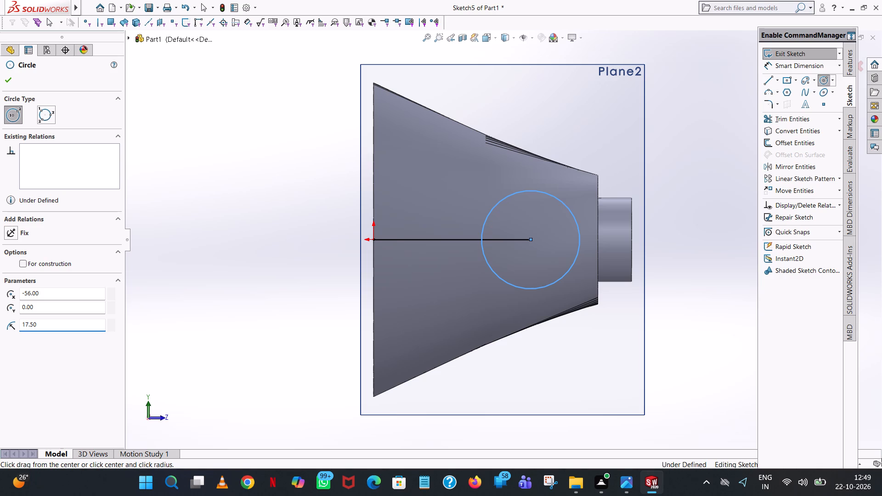
{"action": "right_click", "coordinate": [534, 192]}
{"action": "left_click", "coordinate": [569, 196]}
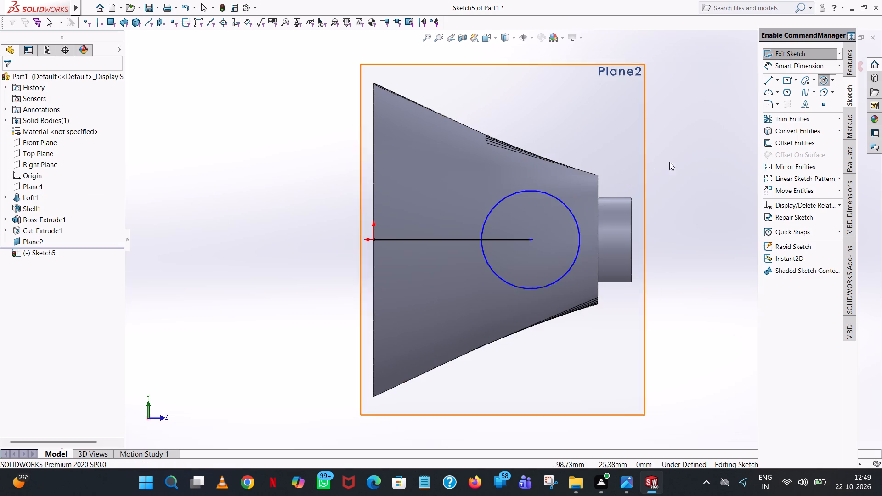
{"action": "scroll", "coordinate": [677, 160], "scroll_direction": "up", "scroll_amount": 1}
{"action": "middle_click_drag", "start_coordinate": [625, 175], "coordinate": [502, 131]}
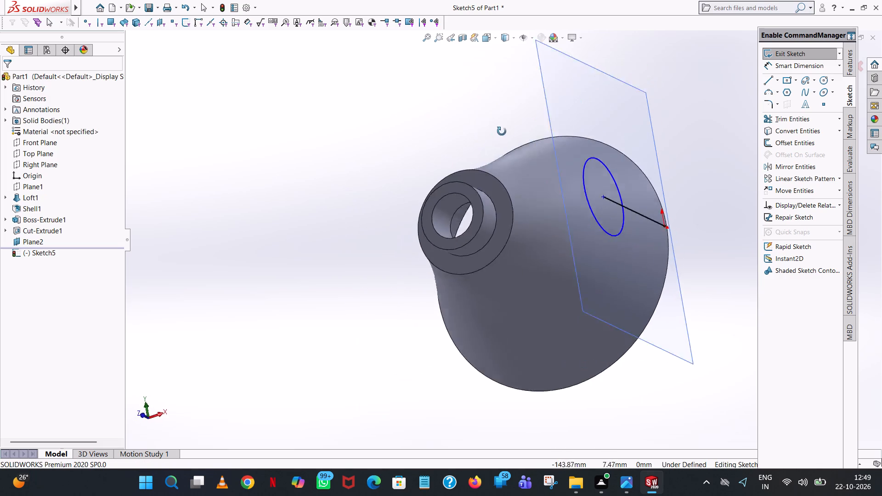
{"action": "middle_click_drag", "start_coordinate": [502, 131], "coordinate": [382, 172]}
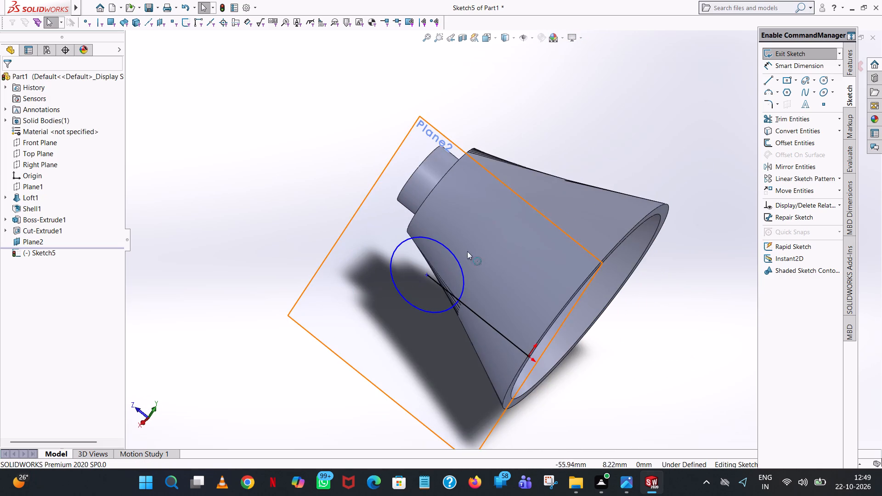
Trim away the 56 mm line completely, both outside and inside the circle, leaving only the circle.
{"action": "scroll", "coordinate": [472, 248], "scroll_direction": "down", "scroll_amount": 3}
{"action": "middle_click_drag", "start_coordinate": [500, 163], "coordinate": [523, 124]}
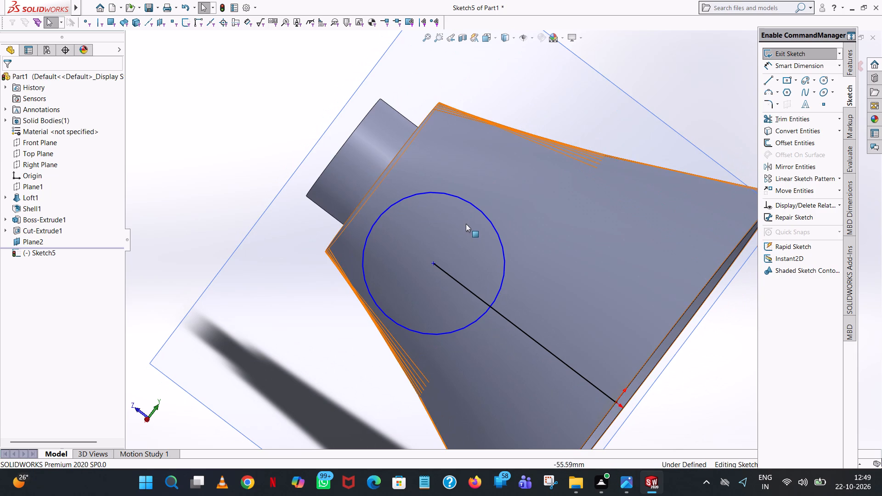
{"action": "scroll", "coordinate": [468, 225], "scroll_direction": "down", "scroll_amount": 1}
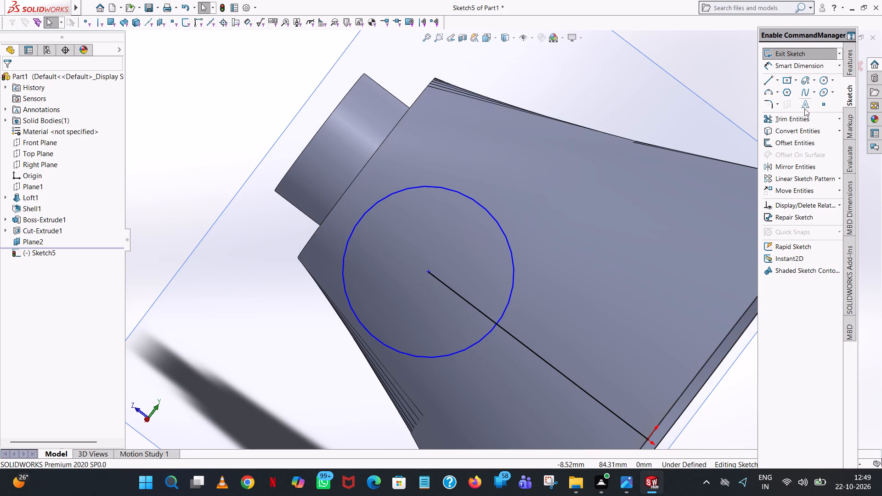
{"action": "left_click", "coordinate": [801, 113]}
{"action": "left_click", "coordinate": [532, 349]}
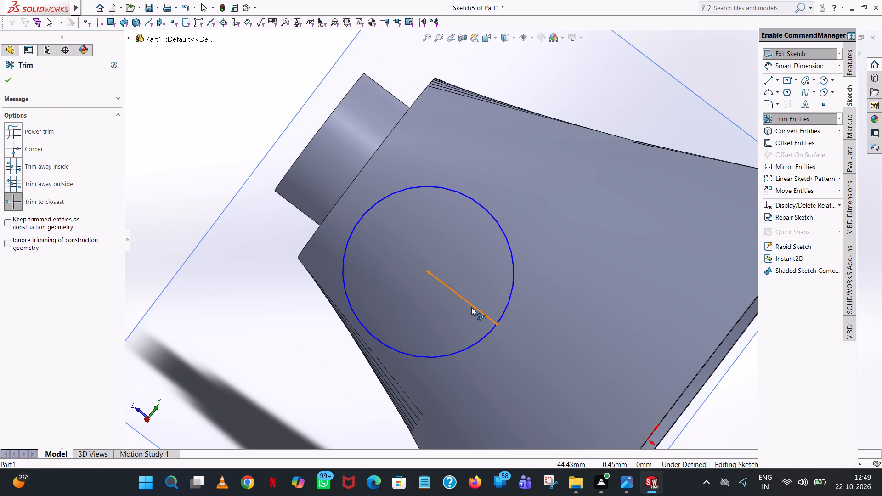
{"action": "left_click", "coordinate": [467, 301]}
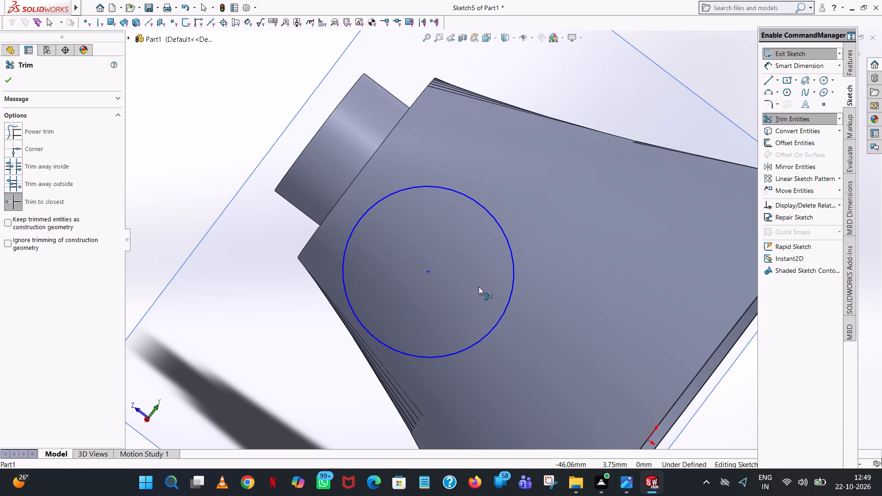
Sketch a second circle concentric with the 17.5 mm radius circle, with a radius of 10 mm.
{"action": "left_click", "coordinate": [820, 79]}
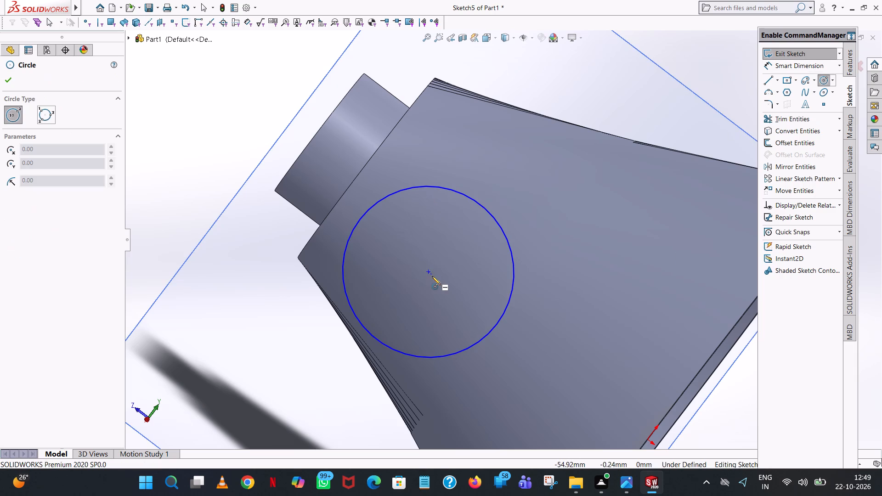
{"action": "left_click", "coordinate": [431, 272]}
{"action": "left_click", "coordinate": [464, 219]}
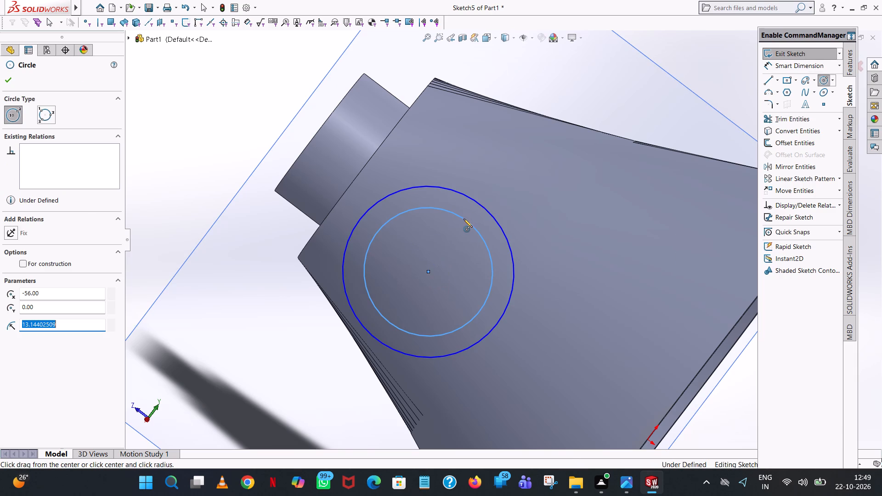
{"action": "type", "text": "10"}
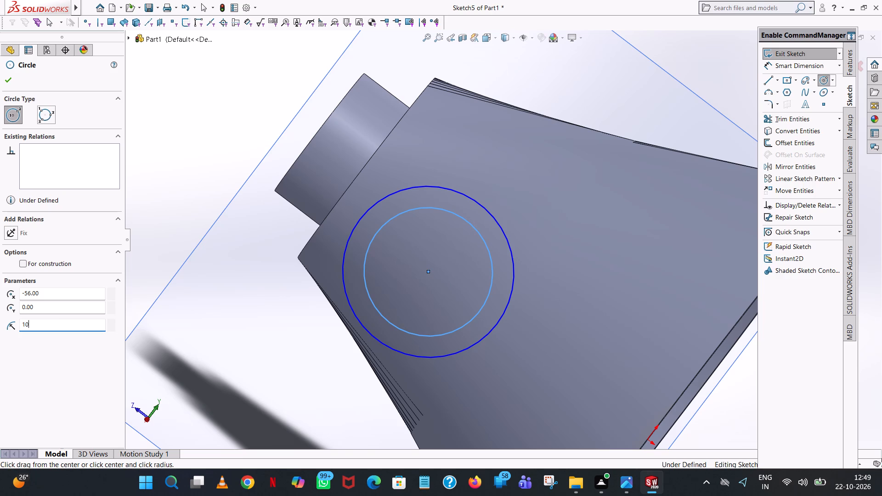
{"action": "key", "text": "Return"}
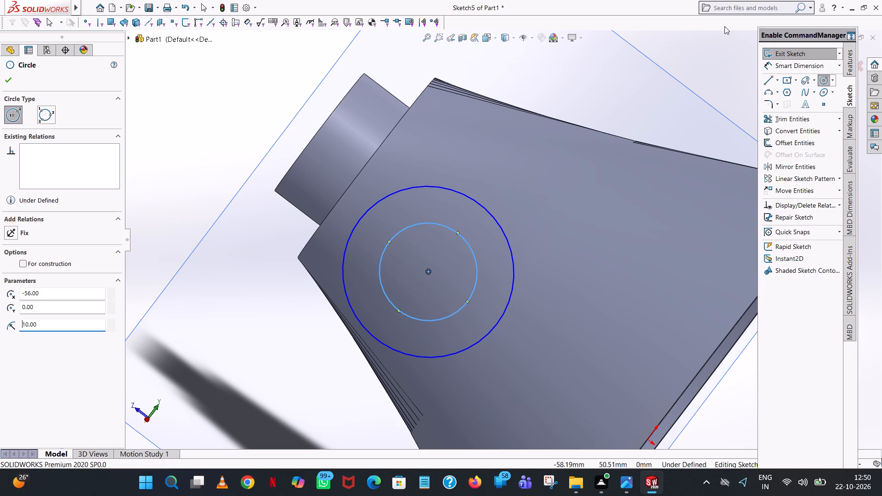
Viewing the sketch face-on, draw a line about 24 mm long from the circles' centre toward the cone's wide end and set its angle to 35°.
{"action": "left_click", "coordinate": [496, 33]}
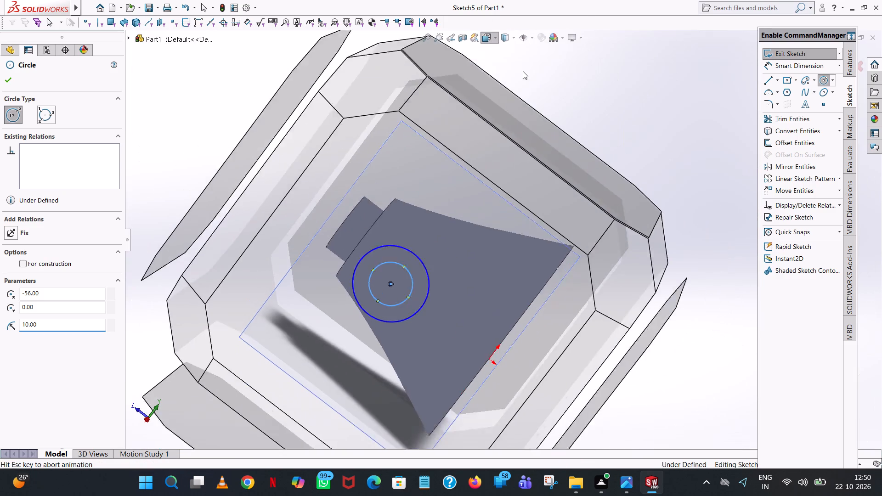
{"action": "left_click", "coordinate": [543, 92]}
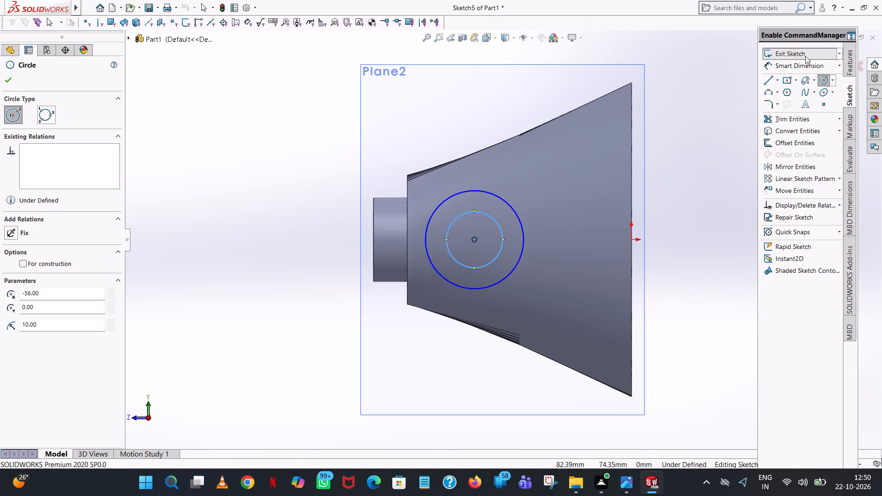
{"action": "left_click", "coordinate": [765, 80]}
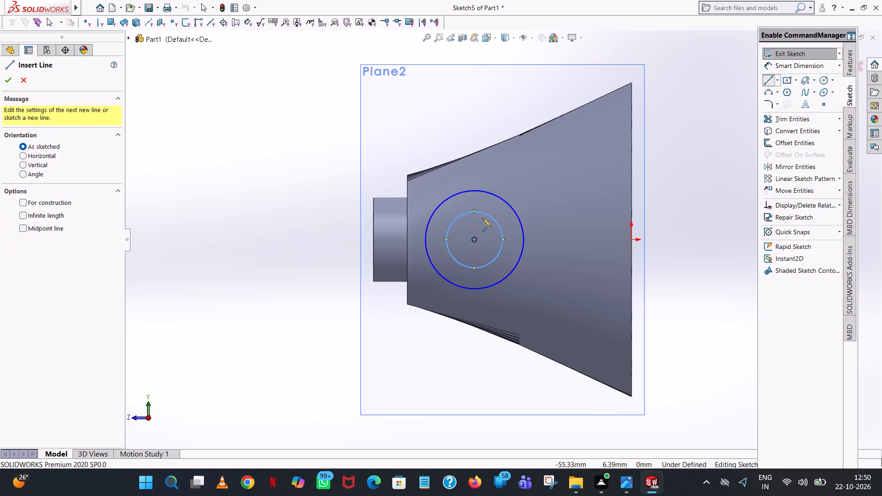
{"action": "scroll", "coordinate": [510, 205], "scroll_direction": "down", "scroll_amount": 4}
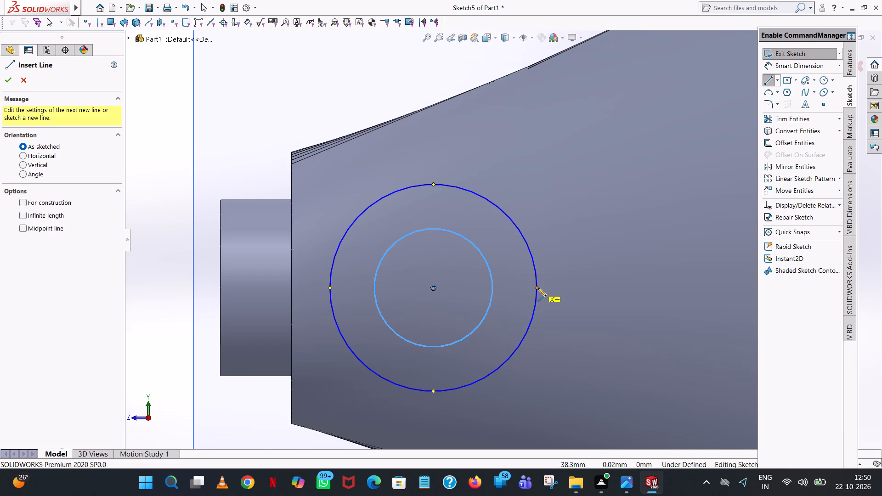
{"action": "left_click", "coordinate": [433, 288]}
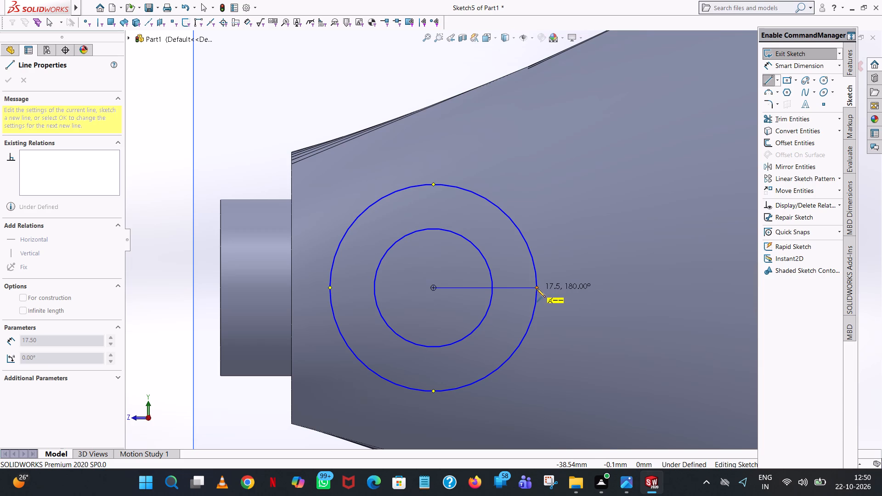
{"action": "left_click", "coordinate": [550, 203]}
{"action": "right_click", "coordinate": [550, 203]}
{"action": "left_click", "coordinate": [577, 212]}
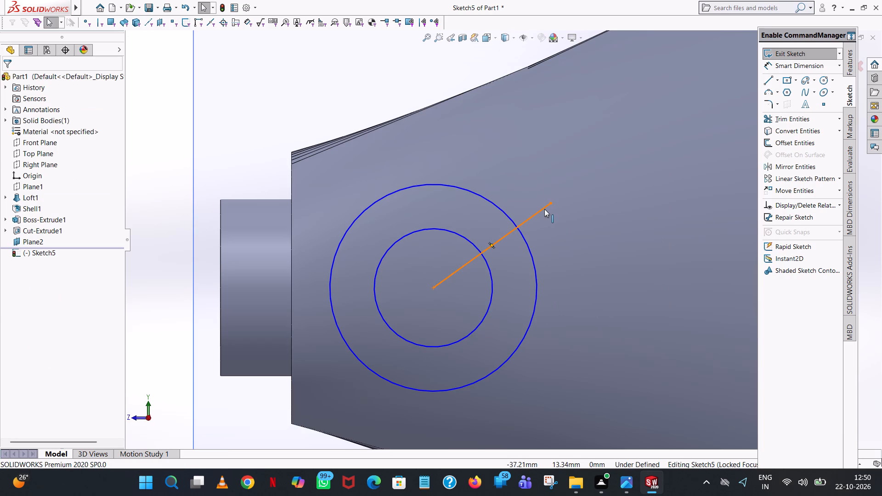
{"action": "left_click", "coordinate": [544, 209]}
{"action": "double_click", "coordinate": [86, 313]}
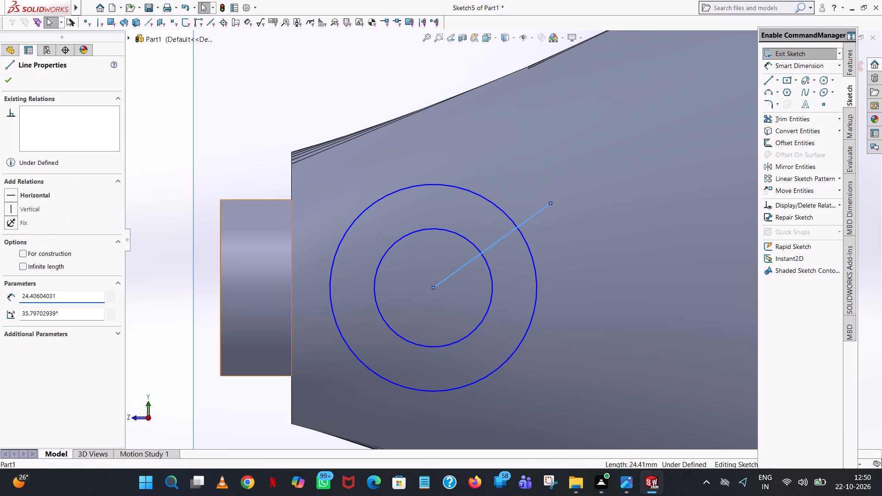
{"action": "type", "text": "35"}
{"action": "key", "text": "Return"}
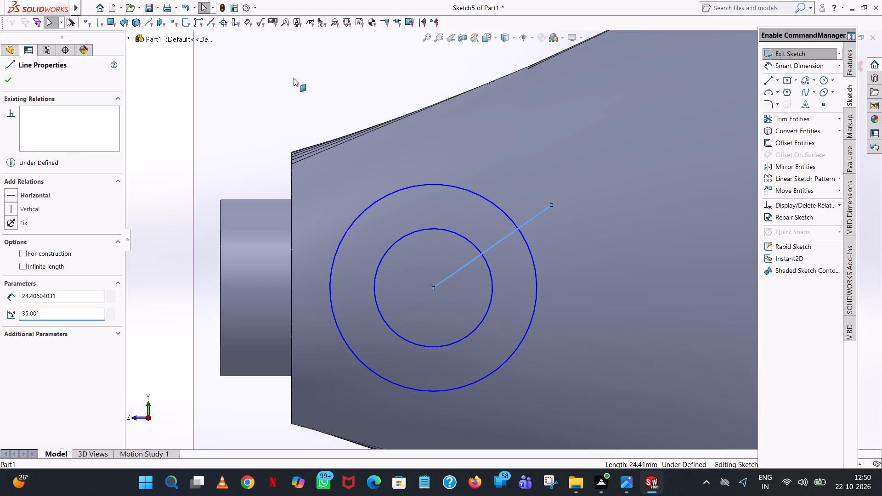
{"action": "left_click", "coordinate": [310, 100]}
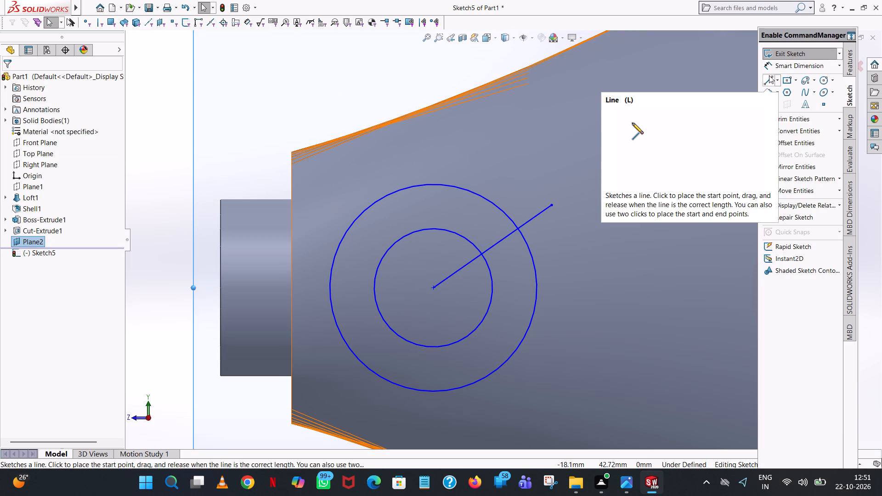
Draw a second line about 24 mm long from the circles' centre, sloping downward, and set its angle to 325° (360-35).
{"action": "left_click", "coordinate": [768, 76]}
{"action": "left_click", "coordinate": [435, 289]}
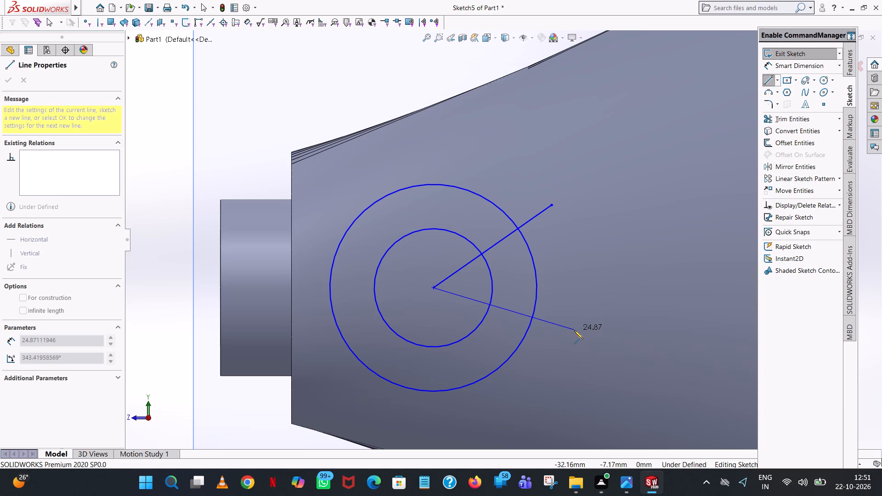
{"action": "left_click", "coordinate": [566, 342]}
{"action": "right_click", "coordinate": [566, 342]}
{"action": "left_click", "coordinate": [605, 349]}
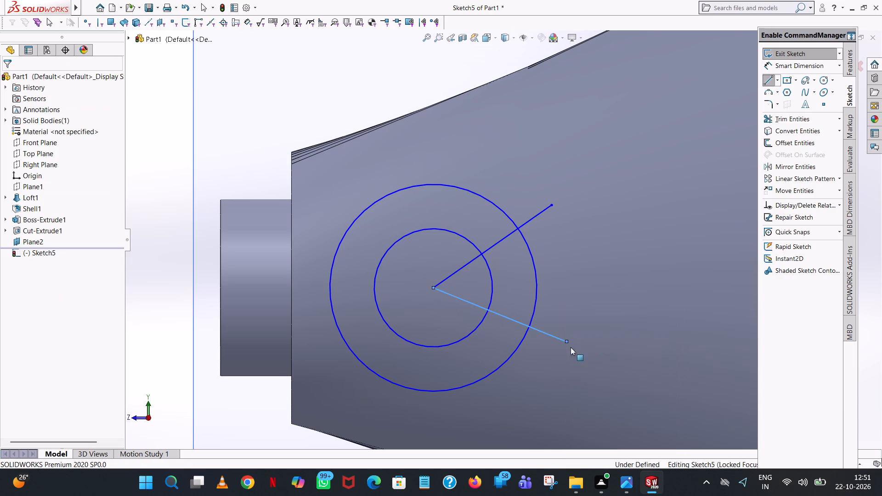
{"action": "left_click", "coordinate": [558, 334]}
{"action": "left_click", "coordinate": [288, 71]}
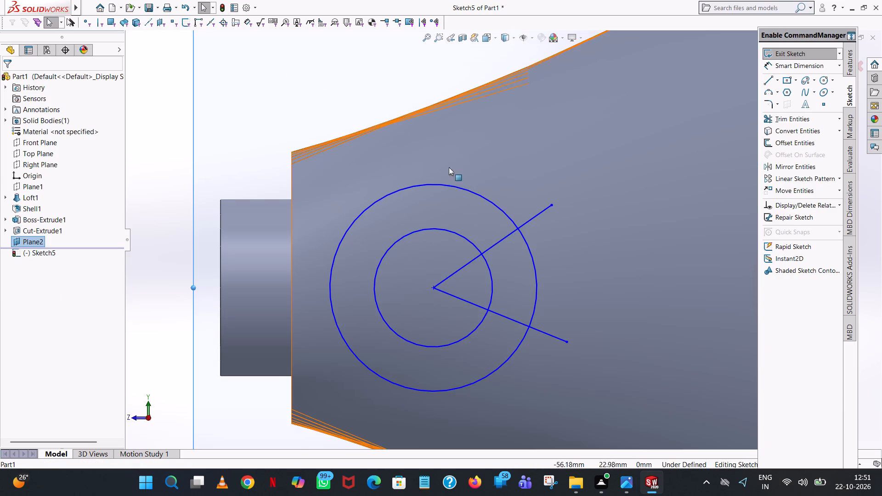
{"action": "left_click", "coordinate": [547, 334]}
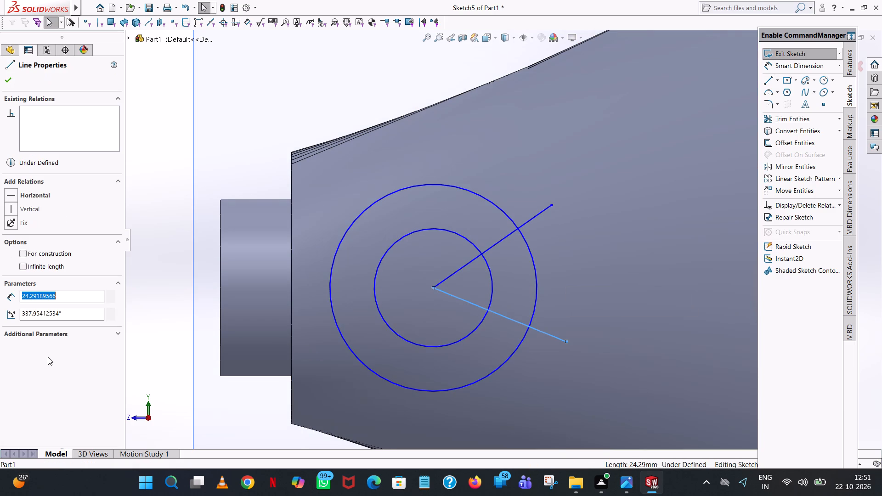
{"action": "double_click", "coordinate": [90, 316]}
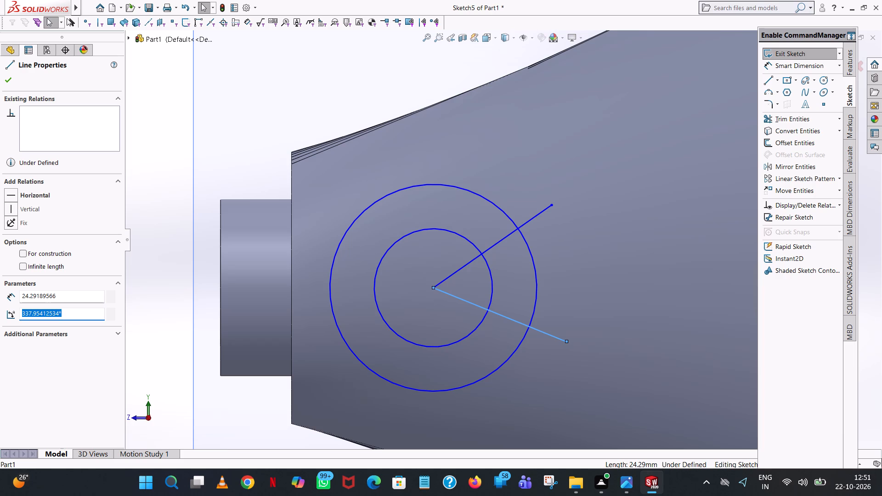
{"action": "type", "text": "360-"}
{"action": "type", "text": "35"}
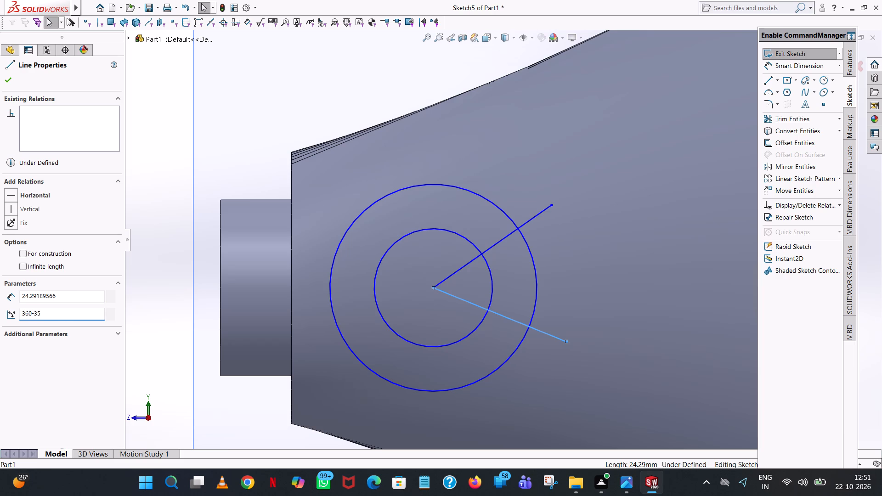
{"action": "key", "text": "Return"}
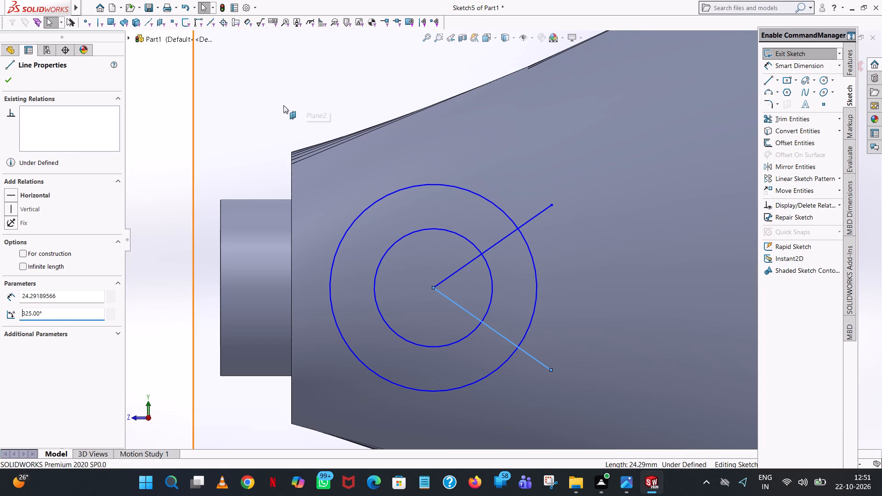
{"action": "left_click", "coordinate": [283, 105]}
Sketch a circle of radius 2.5 mm centred where the upper angled line crosses the 10 mm radius circle.
{"action": "scroll", "coordinate": [483, 285], "scroll_direction": "down", "scroll_amount": 3}
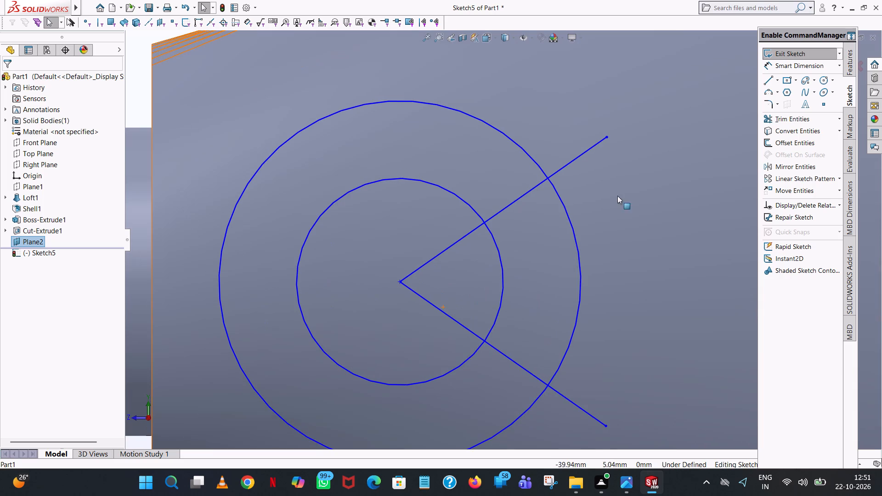
{"action": "left_click", "coordinate": [823, 79]}
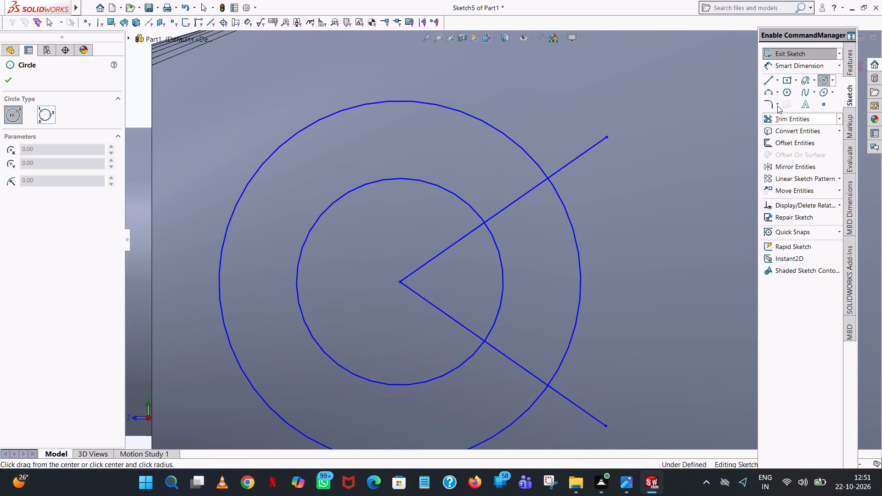
{"action": "scroll", "coordinate": [487, 243], "scroll_direction": "down", "scroll_amount": 4}
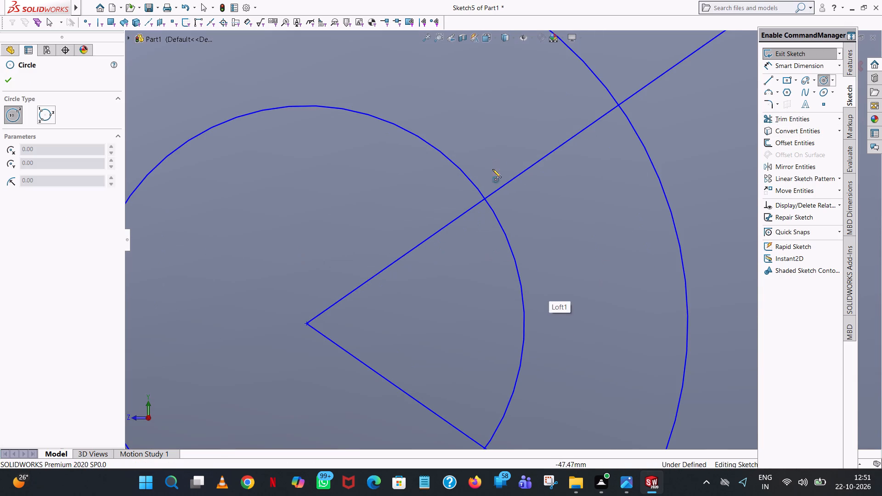
{"action": "left_click", "coordinate": [485, 199]}
{"action": "left_click", "coordinate": [484, 184]}
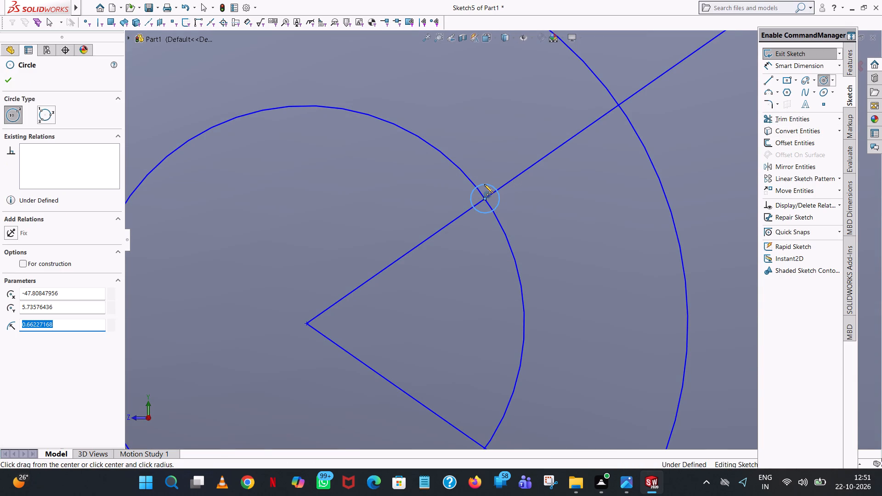
{"action": "type", "text": "2."}
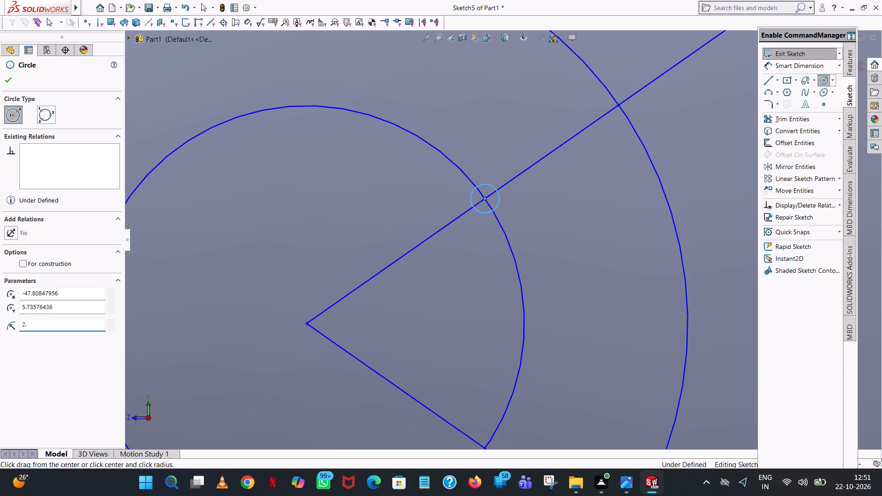
{"action": "key", "text": "5"}
{"action": "key", "text": "Return"}
Sketch a circle of radius 2.5 mm centred where the lower angled line crosses the 10 mm radius circle.
{"action": "scroll", "coordinate": [507, 379], "scroll_direction": "up", "scroll_amount": 4}
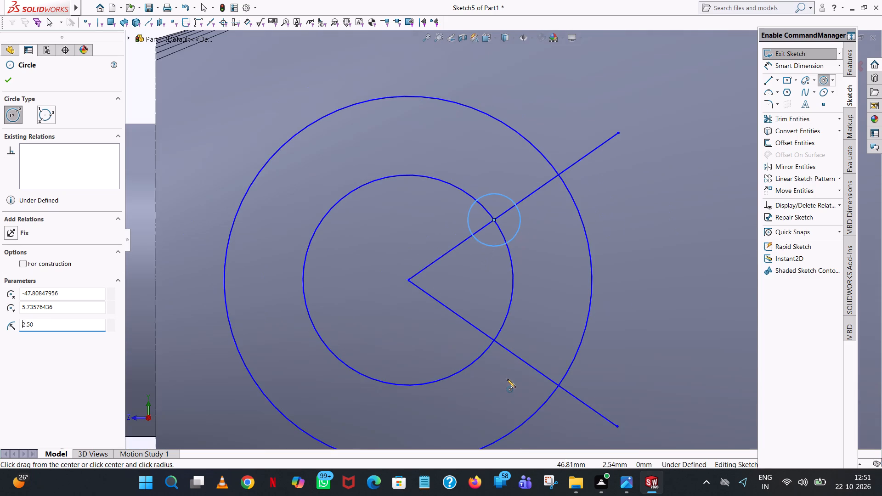
{"action": "scroll", "coordinate": [506, 343], "scroll_direction": "down", "scroll_amount": 5}
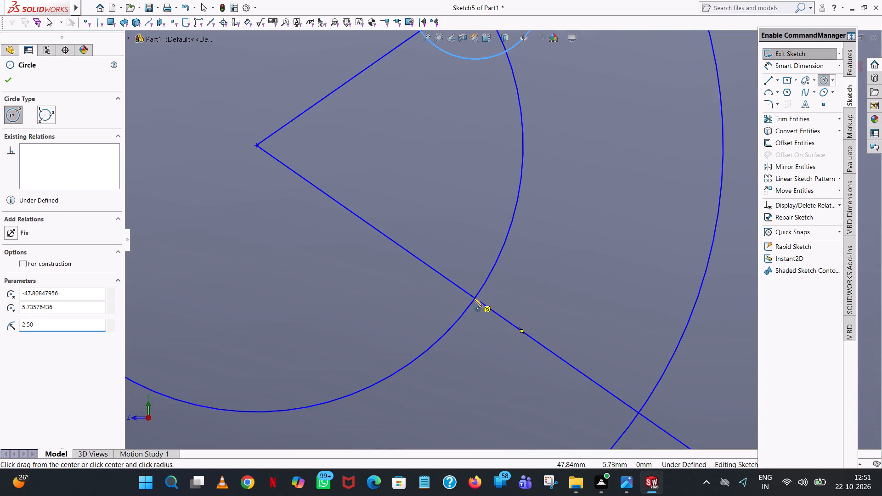
{"action": "left_click", "coordinate": [474, 298]}
{"action": "left_click", "coordinate": [483, 283]}
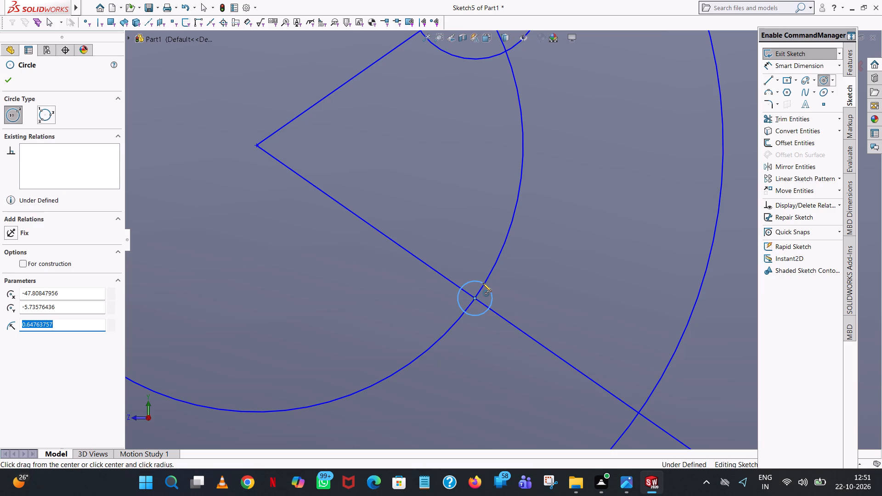
{"action": "type", "text": "2.5"}
{"action": "key", "text": "Return"}
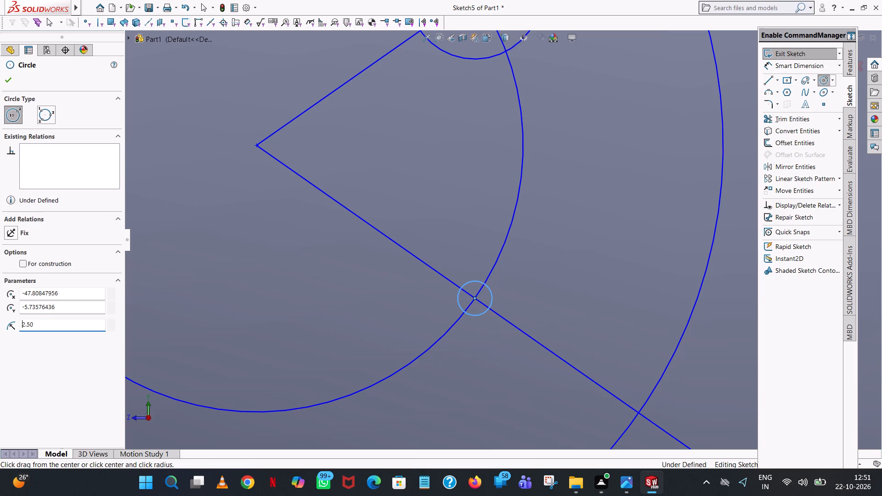
{"action": "left_click", "coordinate": [4, 74]}
{"action": "left_click", "coordinate": [255, 80]}
Sketch a 7.5 mm radius circle concentric with the large circles, touching the inner edge of the upper small circle.
{"action": "scroll", "coordinate": [174, 85], "scroll_direction": "up", "scroll_amount": 6}
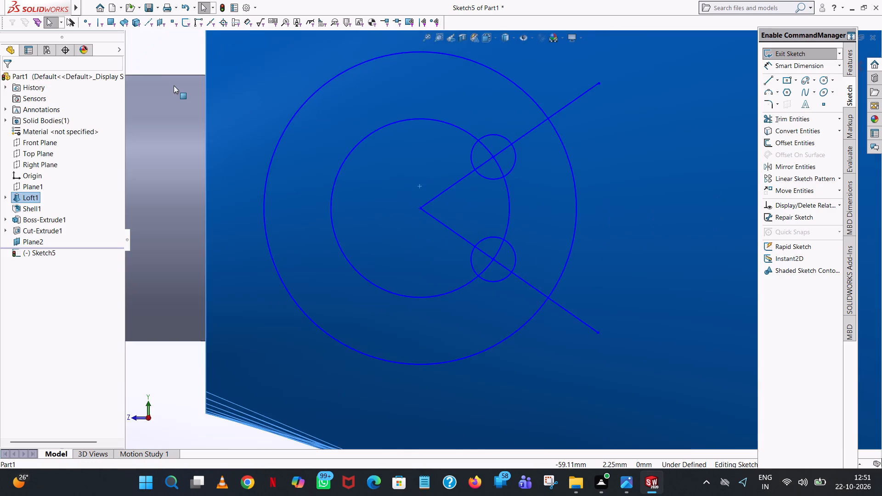
{"action": "scroll", "coordinate": [174, 85], "scroll_direction": "up", "scroll_amount": 3}
{"action": "left_click", "coordinate": [281, 48]}
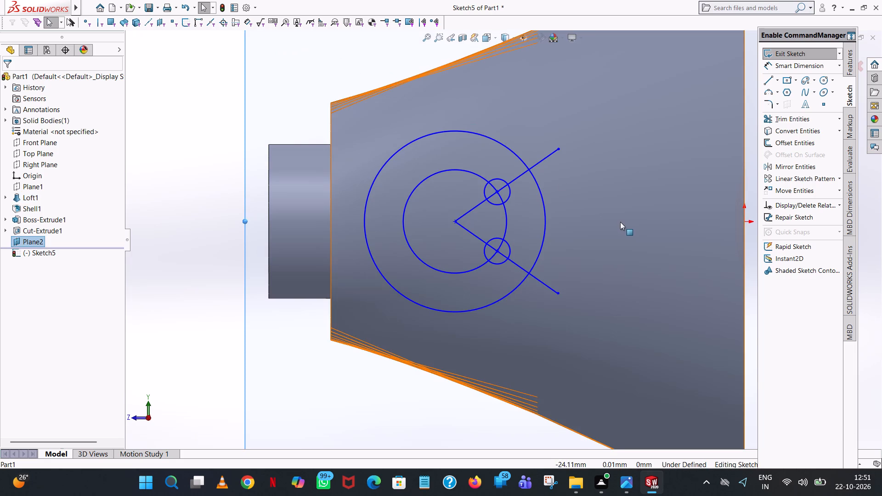
{"action": "scroll", "coordinate": [620, 222], "scroll_direction": "down", "scroll_amount": 1}
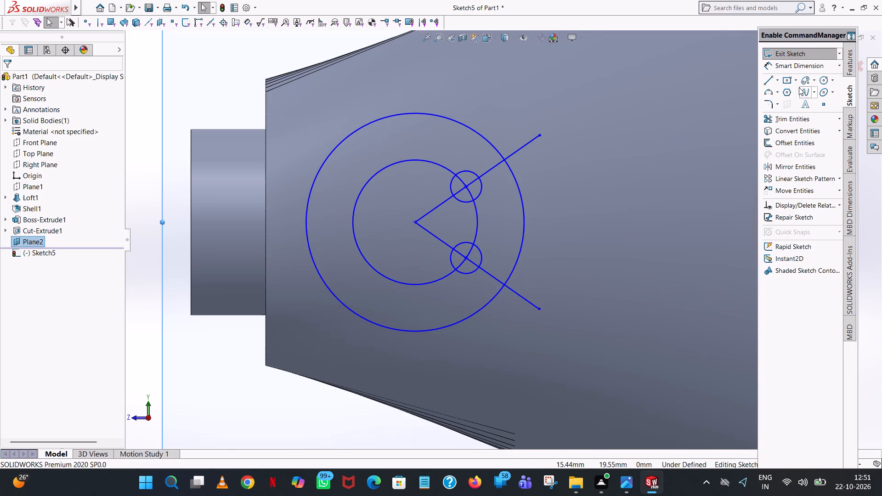
{"action": "left_click", "coordinate": [827, 78]}
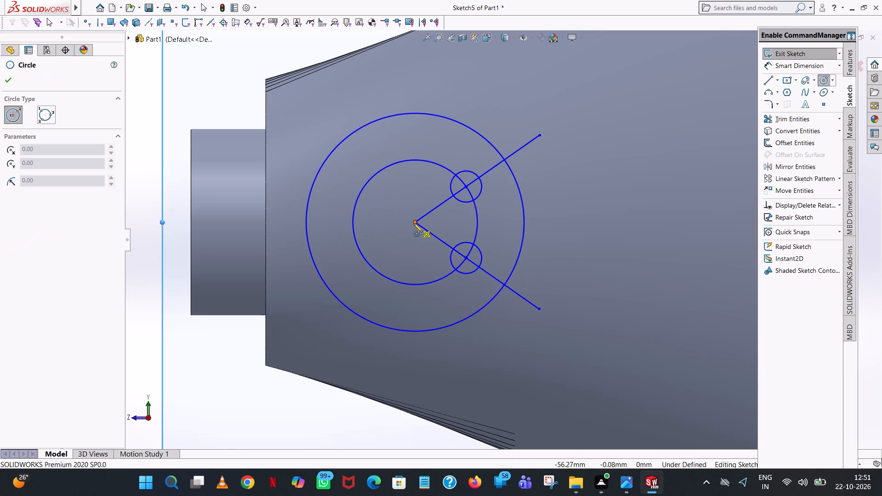
{"action": "left_click", "coordinate": [413, 223]}
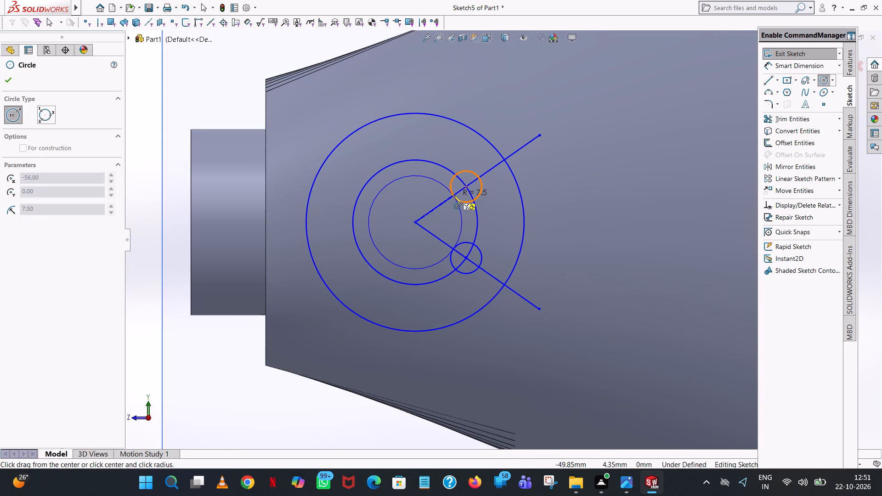
{"action": "left_click", "coordinate": [453, 195]}
{"action": "right_click", "coordinate": [453, 195]}
{"action": "left_click", "coordinate": [474, 197]}
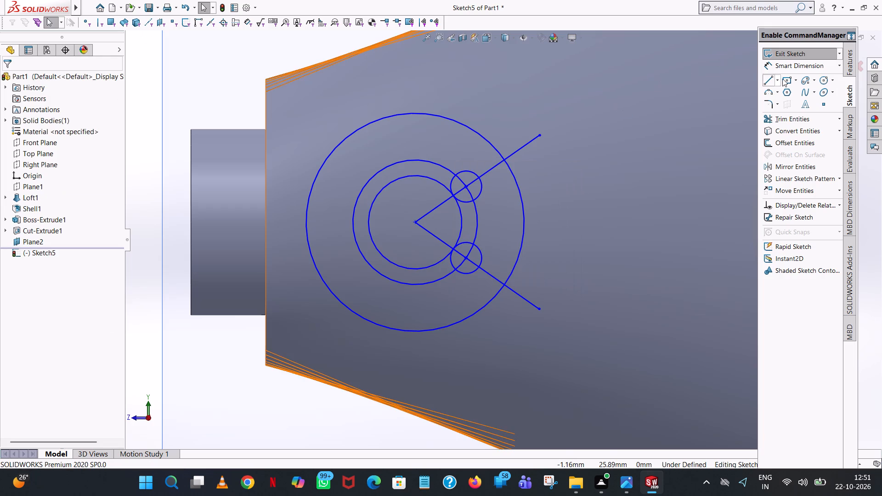
Sketch another concentric circle of radius about 12.5 mm, reaching the outer edges of the two small circles.
{"action": "left_click", "coordinate": [823, 80]}
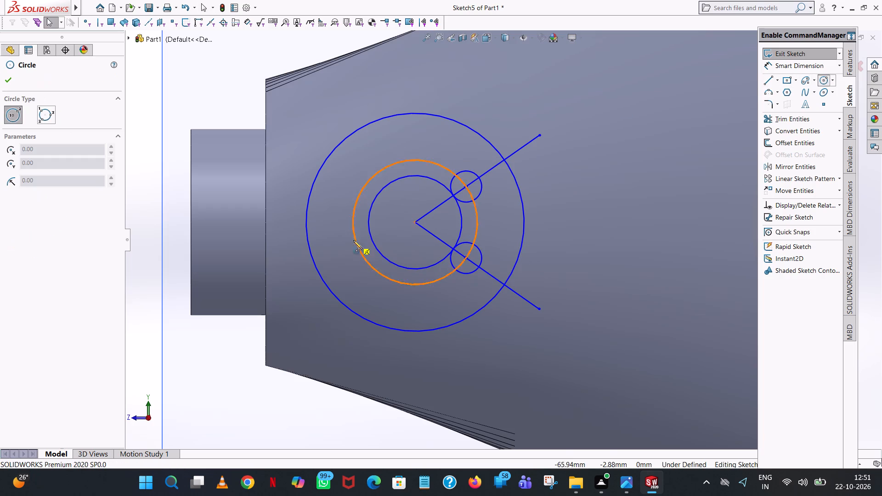
{"action": "left_click", "coordinate": [416, 223]}
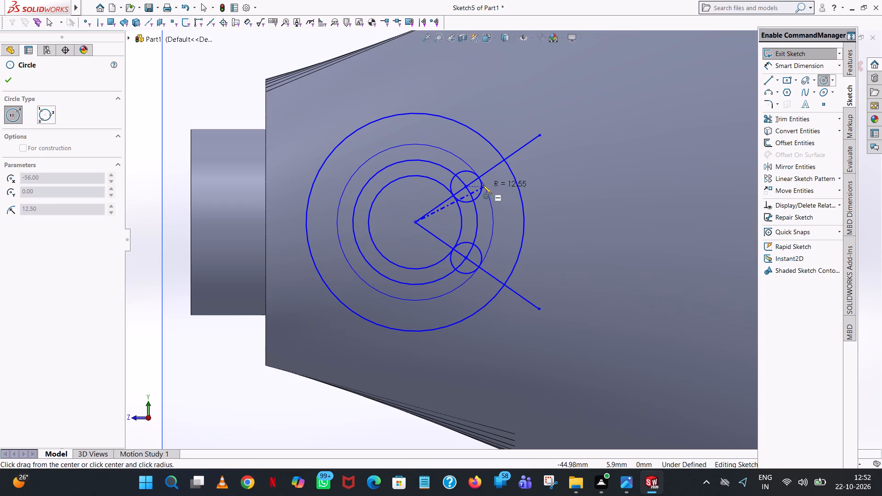
{"action": "left_click", "coordinate": [481, 184]}
{"action": "right_click", "coordinate": [481, 184]}
{"action": "left_click", "coordinate": [511, 198]}
{"action": "left_click", "coordinate": [512, 192]}
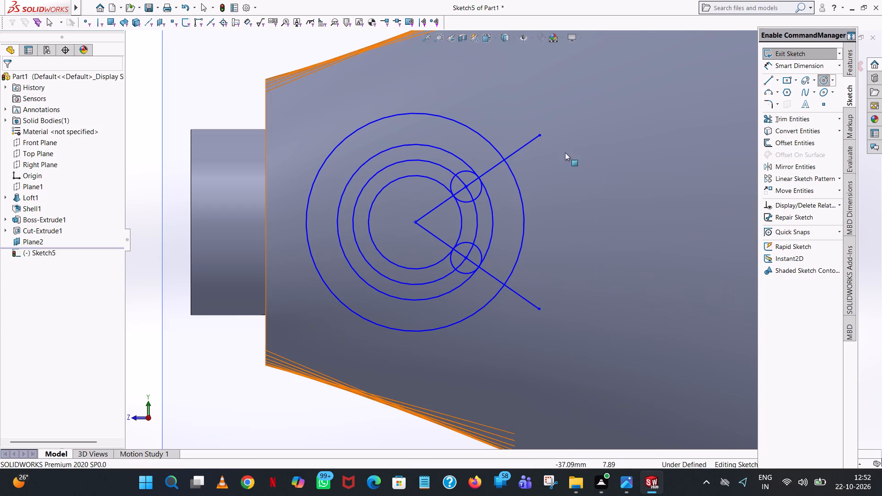
Trim away the entire 10 mm radius circle and the long arc of the 12.5 mm radius circle outside the two angled lines.
{"action": "left_click", "coordinate": [786, 118]}
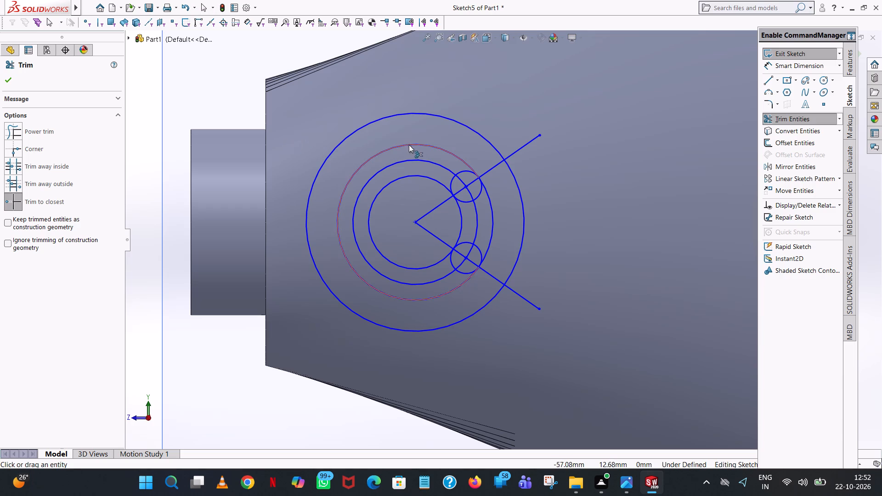
{"action": "left_click", "coordinate": [409, 147]}
{"action": "left_click", "coordinate": [406, 163]}
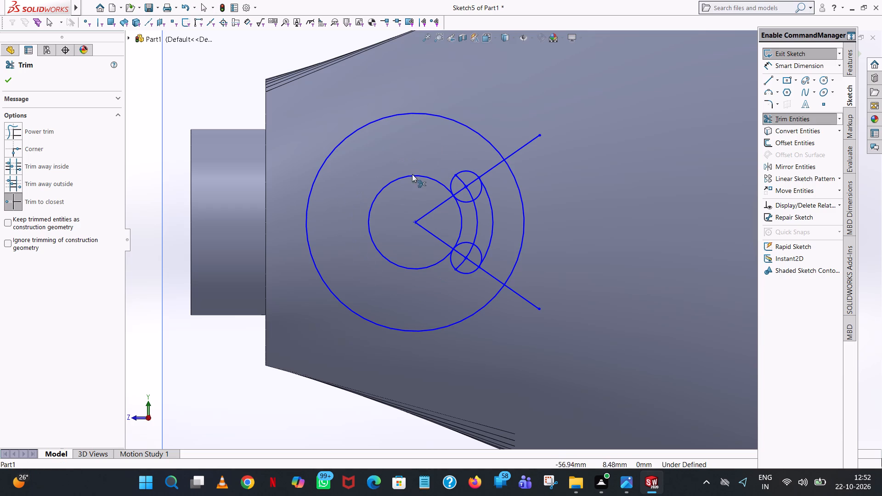
{"action": "left_click", "coordinate": [460, 180]}
{"action": "left_click", "coordinate": [468, 192]}
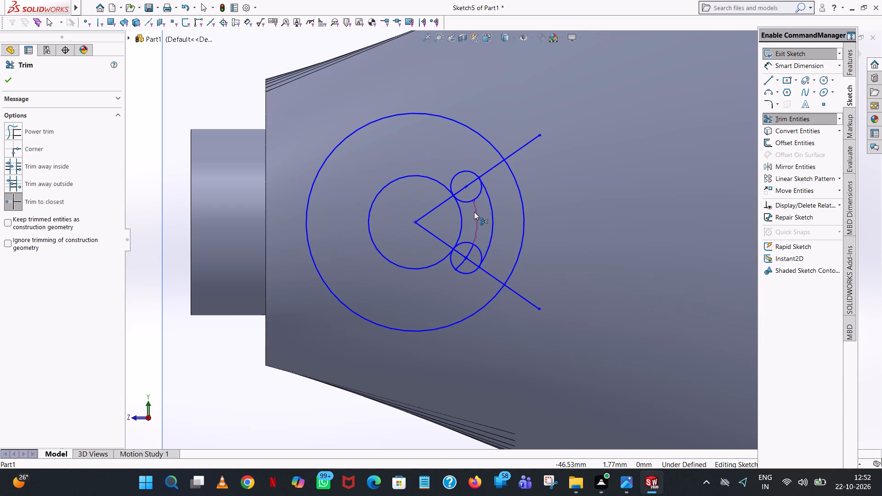
{"action": "left_click", "coordinate": [475, 213]}
{"action": "left_click", "coordinate": [472, 253]}
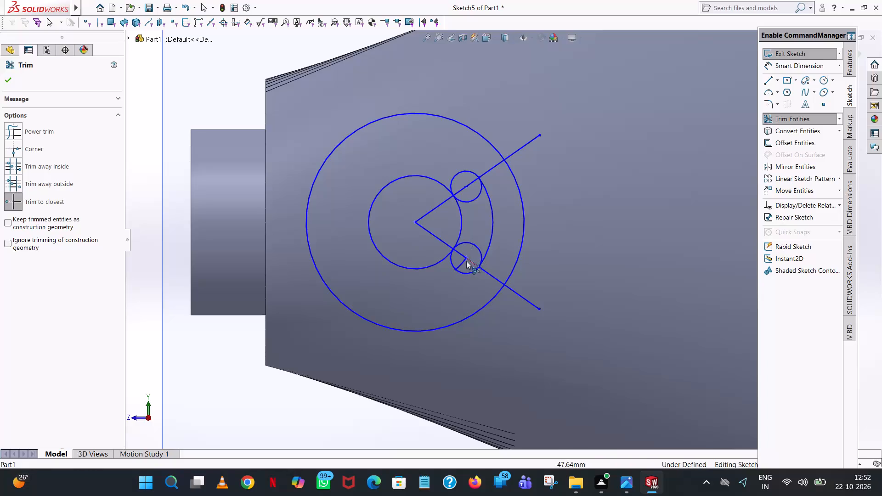
{"action": "left_click", "coordinate": [462, 265]}
Trim the facing halves of the two small circles so they form the rounded ends of a curved slot.
{"action": "left_click", "coordinate": [470, 245]}
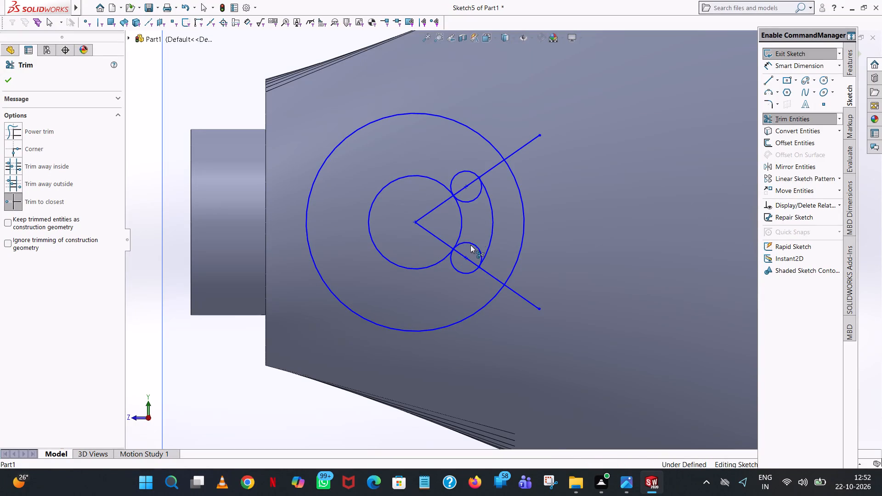
{"action": "left_click", "coordinate": [468, 198]}
{"action": "left_click", "coordinate": [469, 197]}
{"action": "left_click", "coordinate": [472, 194]}
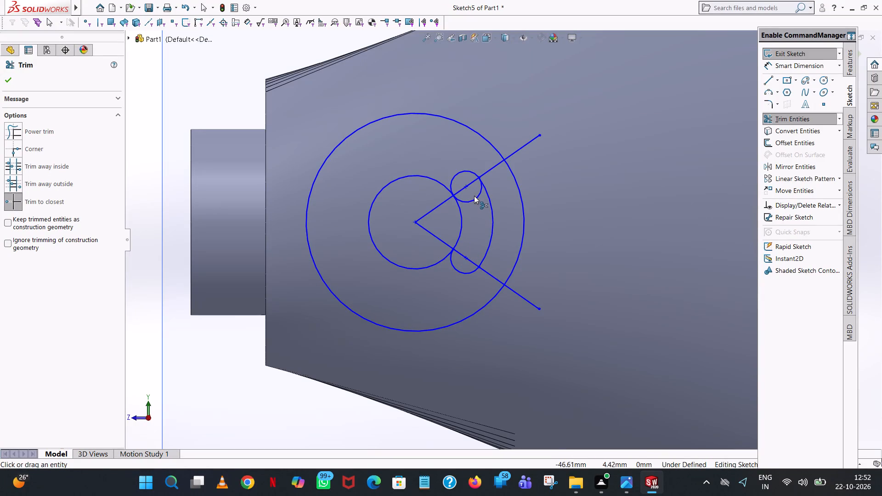
{"action": "left_click", "coordinate": [475, 199]}
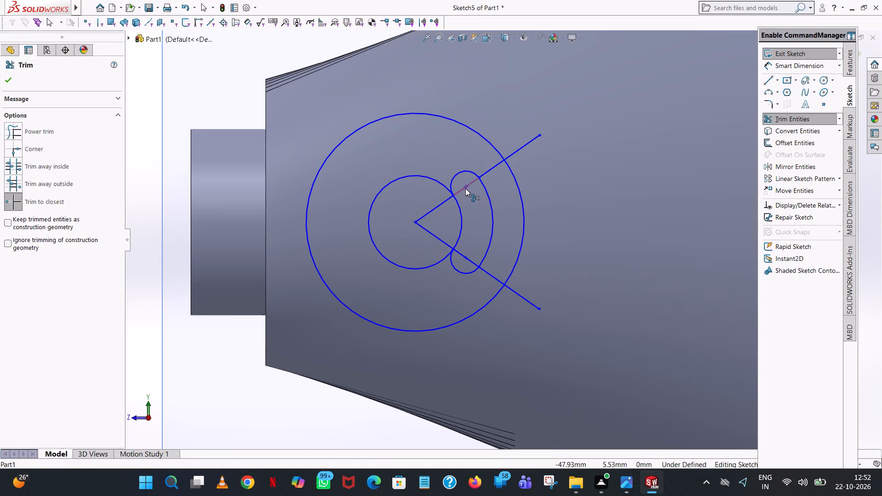
{"action": "left_click", "coordinate": [9, 83]}
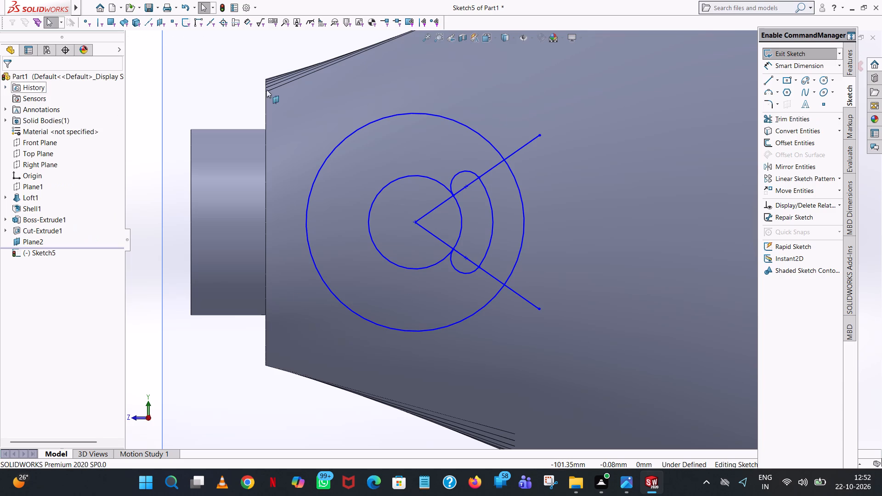
Circular-pattern the slot's outer arc and two end arcs about the concentric circles' centre, with 3 equally spaced instances over 360°.
{"action": "left_click", "coordinate": [838, 177]}
{"action": "left_click", "coordinate": [826, 187]}
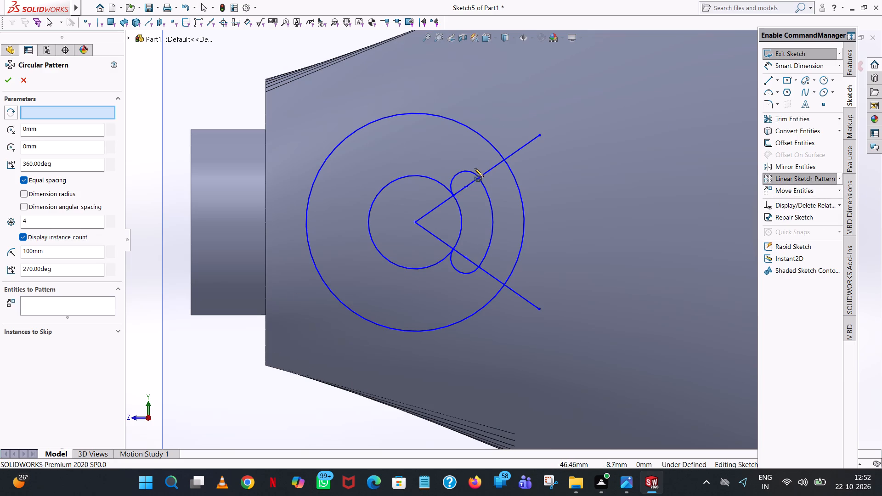
{"action": "left_click", "coordinate": [467, 171]}
{"action": "left_click", "coordinate": [492, 203]}
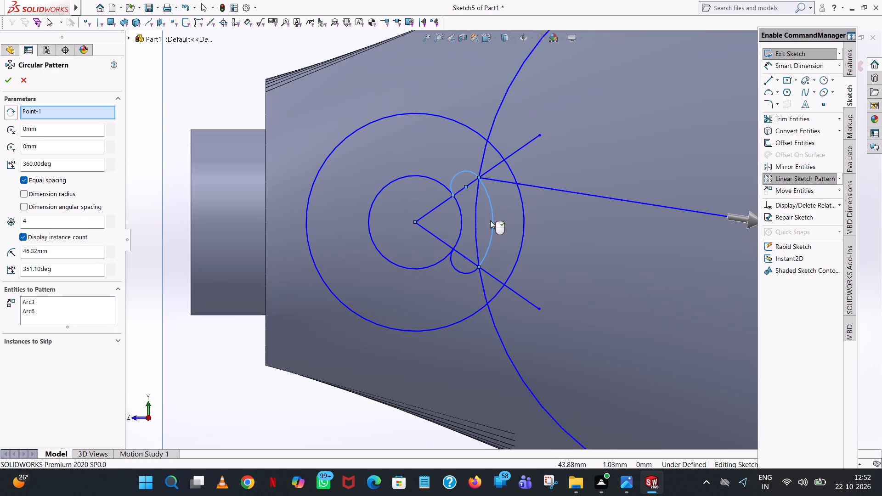
{"action": "left_click", "coordinate": [463, 273]}
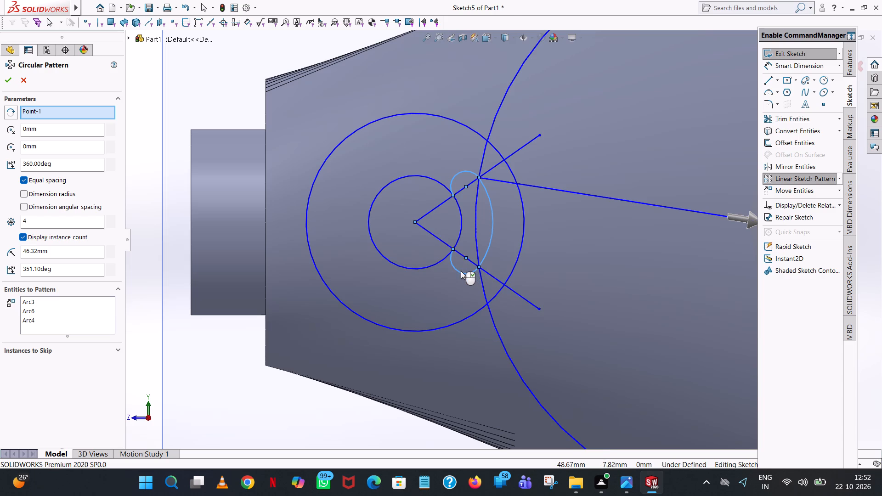
{"action": "scroll", "coordinate": [462, 268], "scroll_direction": "up", "scroll_amount": 3}
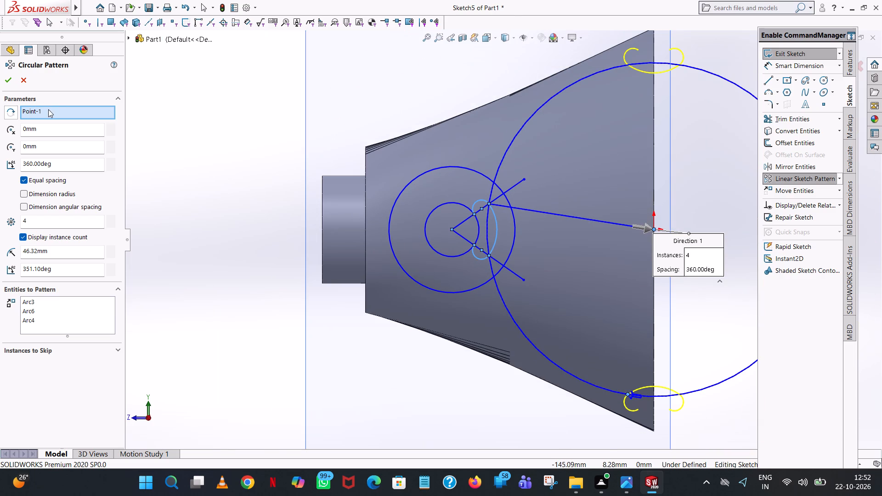
{"action": "left_click", "coordinate": [48, 109]}
{"action": "right_click", "coordinate": [48, 109]}
{"action": "left_click", "coordinate": [72, 127]}
{"action": "scroll", "coordinate": [435, 225], "scroll_direction": "down", "scroll_amount": 3}
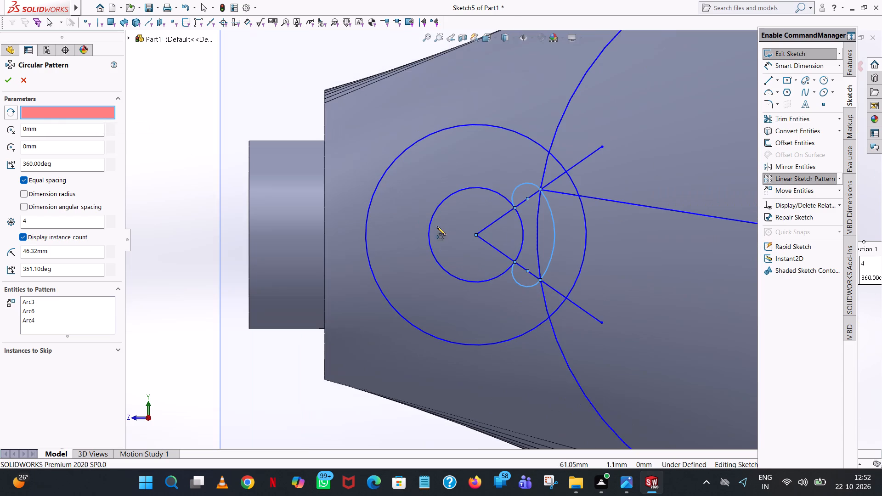
{"action": "left_click", "coordinate": [474, 236]}
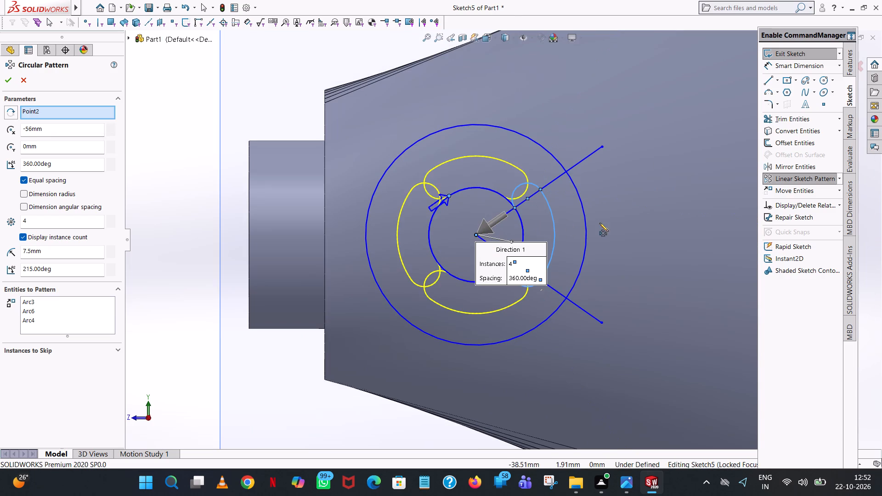
{"action": "left_click", "coordinate": [111, 224]}
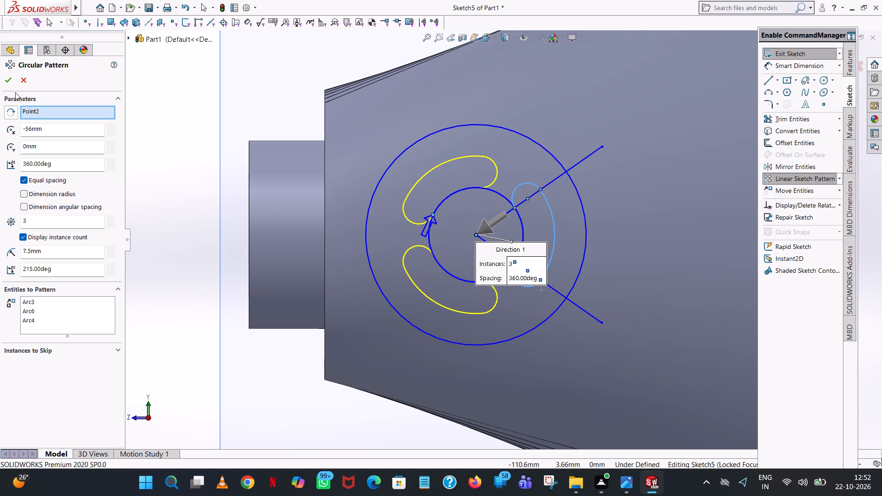
{"action": "left_click", "coordinate": [7, 79]}
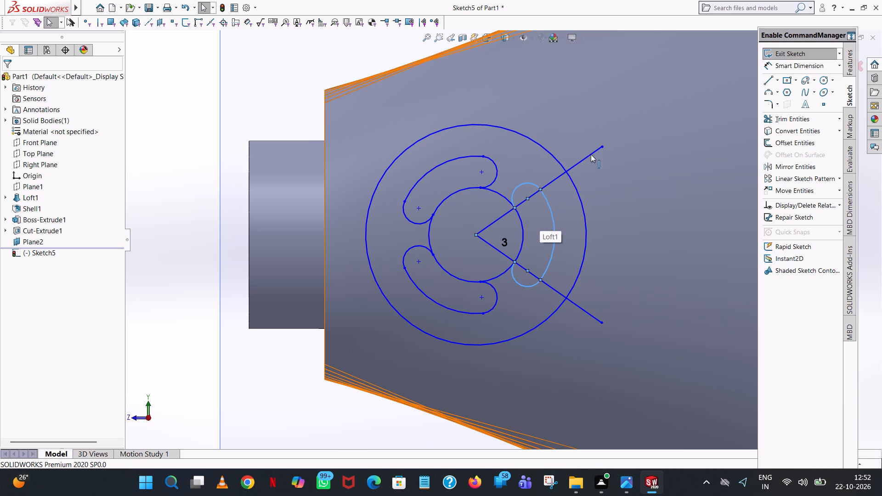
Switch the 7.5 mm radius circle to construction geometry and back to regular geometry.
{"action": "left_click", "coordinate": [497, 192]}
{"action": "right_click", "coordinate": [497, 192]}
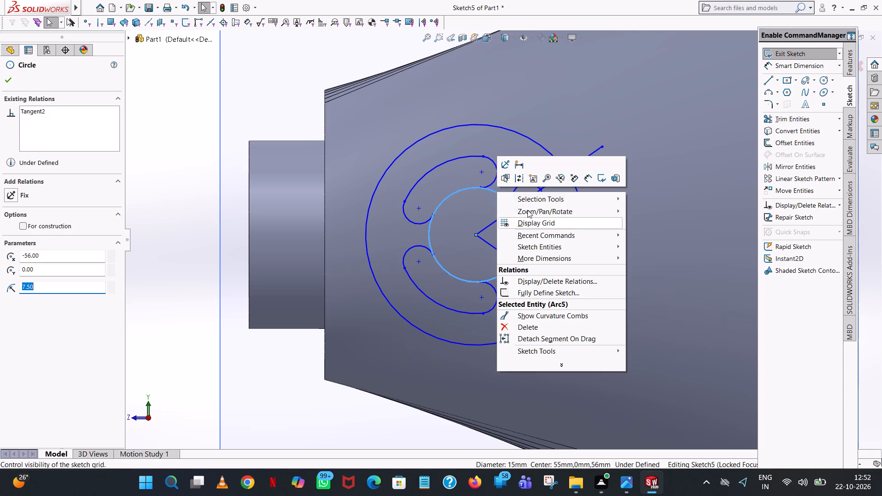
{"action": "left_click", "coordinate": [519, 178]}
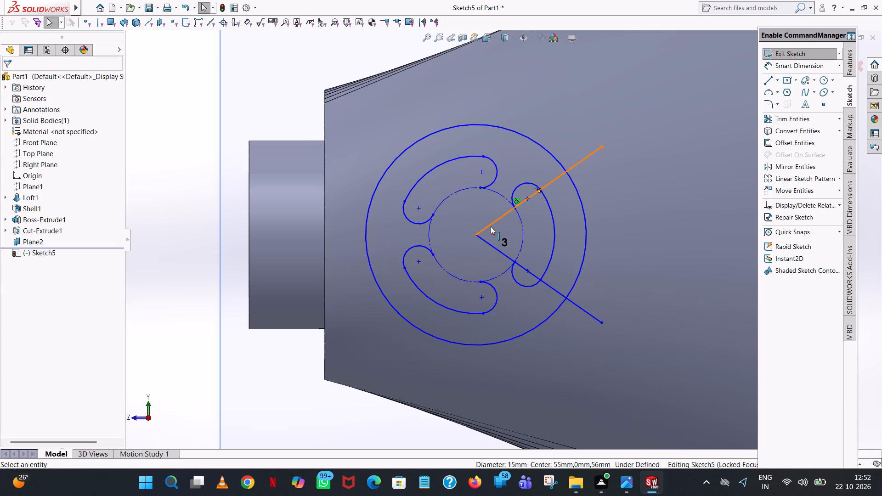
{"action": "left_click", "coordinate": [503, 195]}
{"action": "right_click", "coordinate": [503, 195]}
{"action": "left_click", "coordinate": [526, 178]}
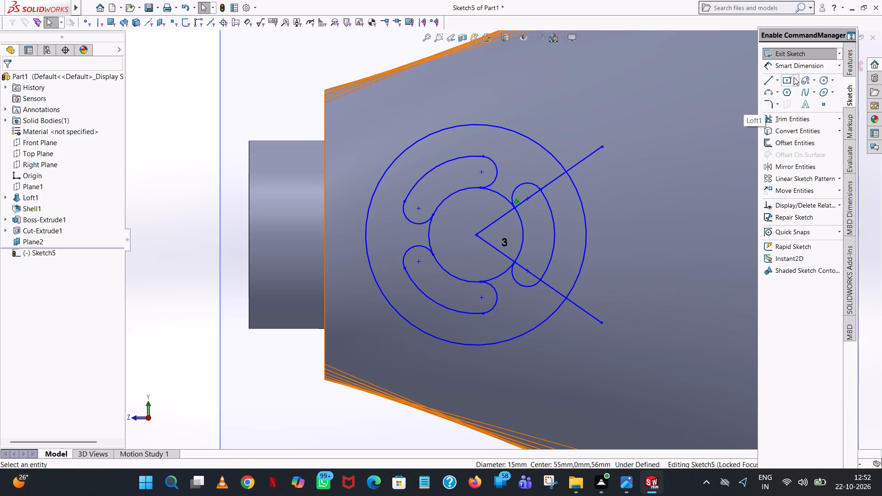
Trim the three segments of the 7.5 mm radius circle between the slots, keeping the slots' inner arcs.
{"action": "left_click", "coordinate": [784, 118]}
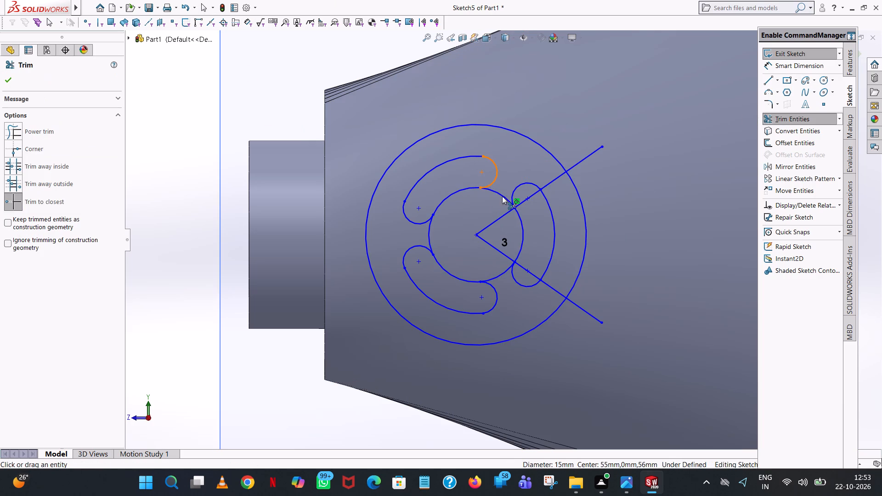
{"action": "left_click", "coordinate": [501, 196]}
{"action": "left_click", "coordinate": [428, 227]}
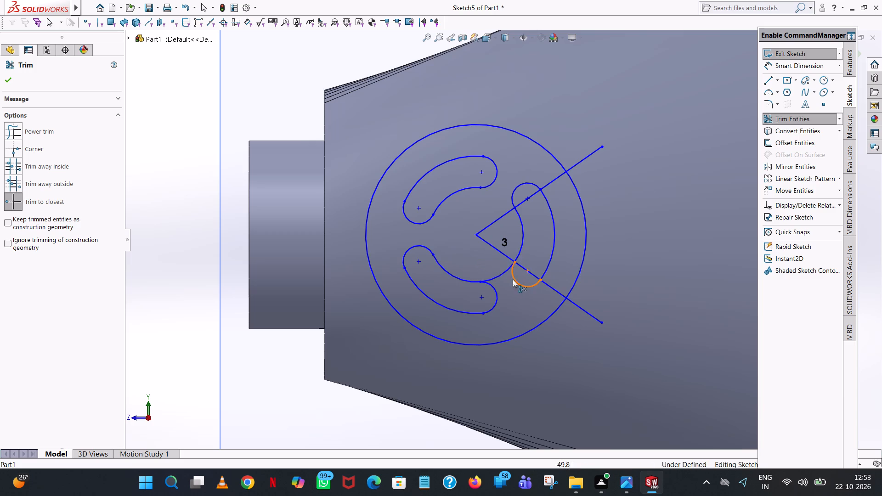
{"action": "left_click", "coordinate": [502, 274]}
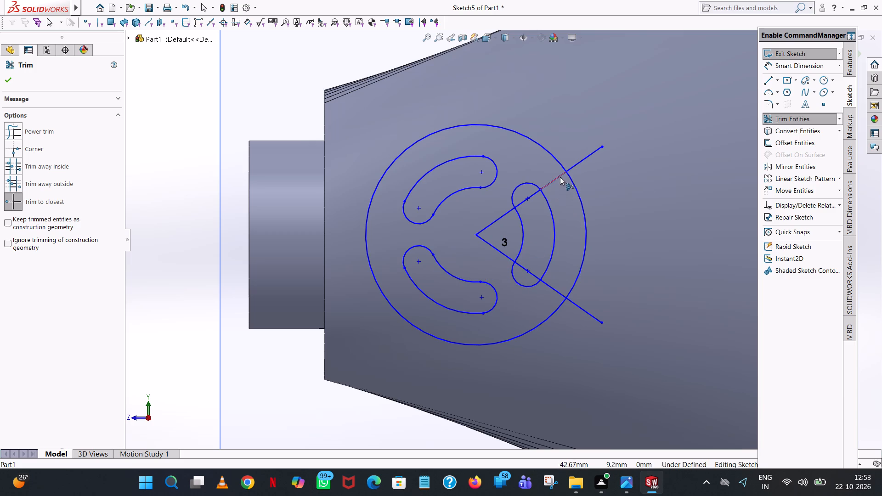
Trim away all segments of the two angled construction lines radiating from the circles' centre through the slot ends.
{"action": "left_click", "coordinate": [560, 177]}
{"action": "left_click", "coordinate": [584, 156]}
{"action": "left_click", "coordinate": [504, 215]}
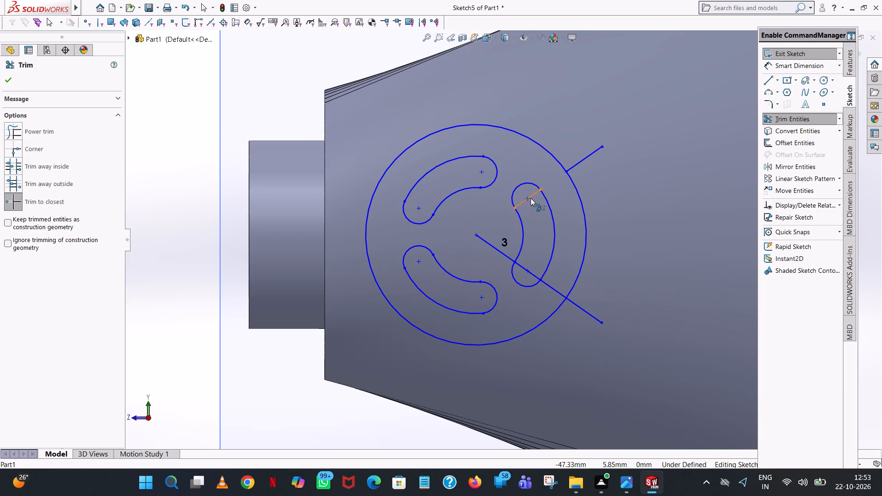
{"action": "left_click", "coordinate": [531, 198]}
{"action": "left_click", "coordinate": [588, 153]}
{"action": "left_click", "coordinate": [483, 241]}
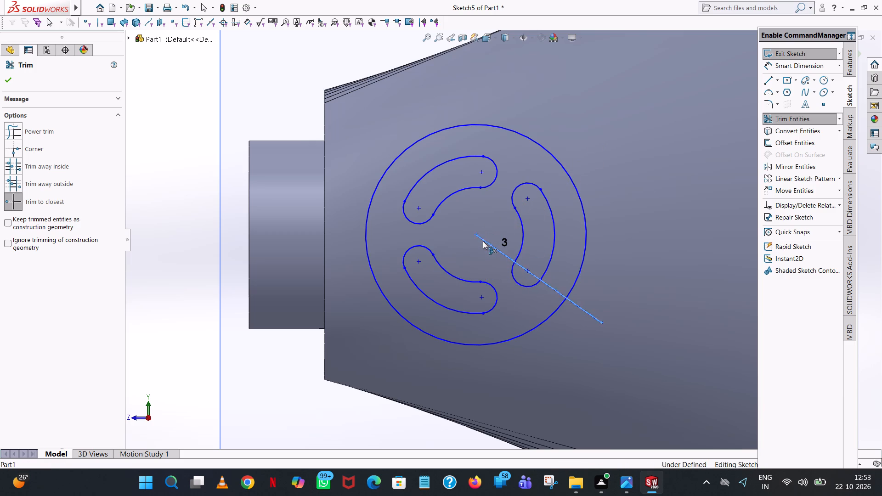
{"action": "left_click", "coordinate": [525, 268]}
{"action": "left_click", "coordinate": [556, 288]}
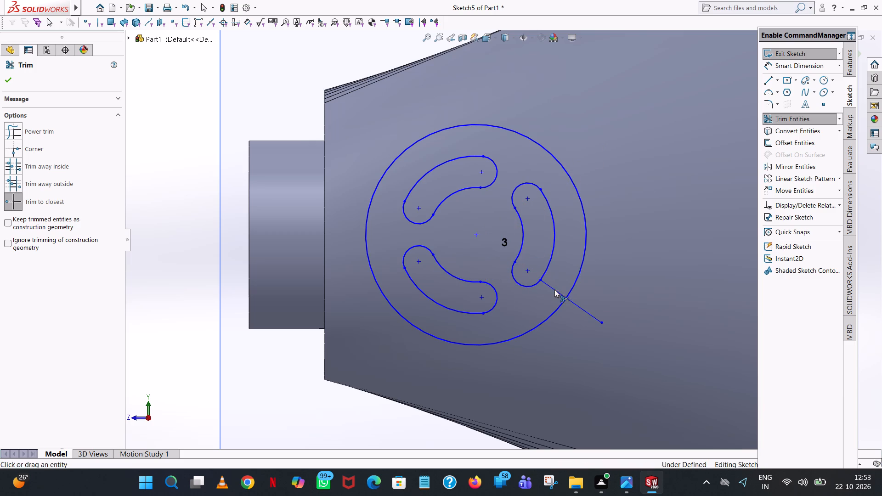
{"action": "left_click", "coordinate": [551, 289]}
{"action": "double_click", "coordinate": [584, 314]}
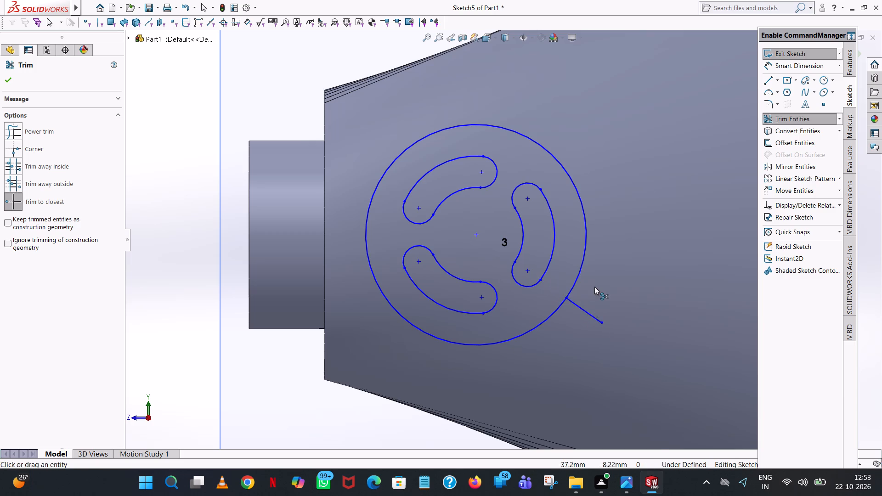
{"action": "scroll", "coordinate": [594, 286], "scroll_direction": "up", "scroll_amount": 2}
{"action": "left_click", "coordinate": [560, 289]}
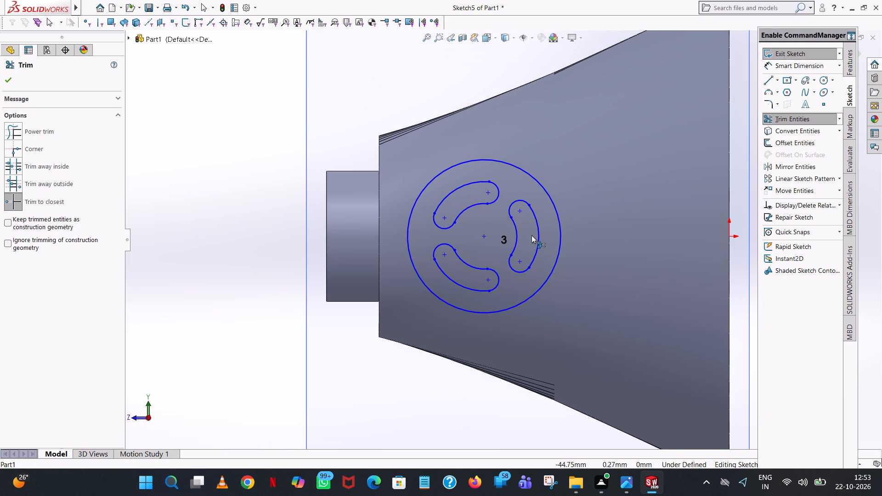
Sketch a 7.5 mm radius circle about the common centre, touching the inner arcs of the three slots.
{"action": "left_click", "coordinate": [823, 79]}
{"action": "left_click", "coordinate": [484, 235]}
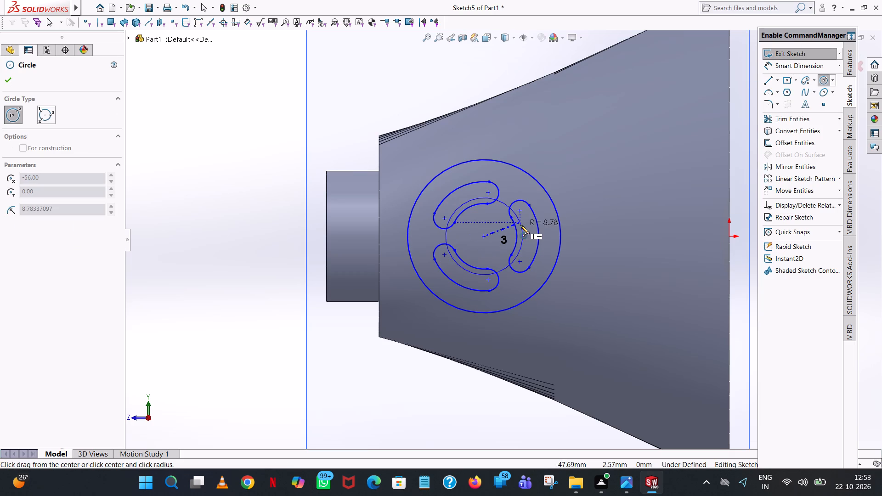
{"action": "left_click", "coordinate": [516, 225]}
{"action": "right_click", "coordinate": [516, 225]}
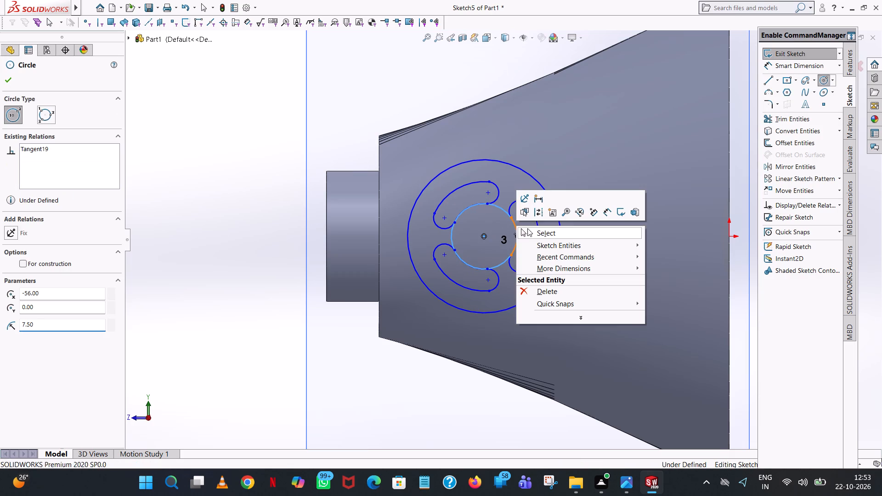
{"action": "left_click", "coordinate": [564, 233]}
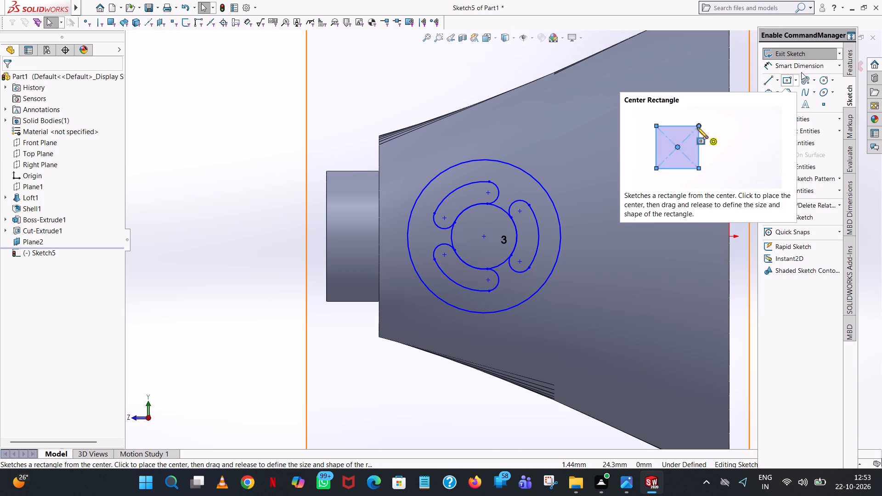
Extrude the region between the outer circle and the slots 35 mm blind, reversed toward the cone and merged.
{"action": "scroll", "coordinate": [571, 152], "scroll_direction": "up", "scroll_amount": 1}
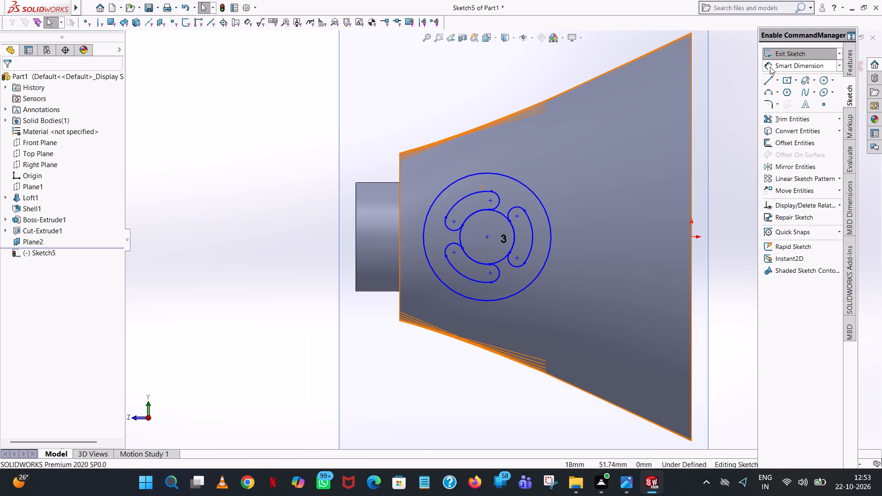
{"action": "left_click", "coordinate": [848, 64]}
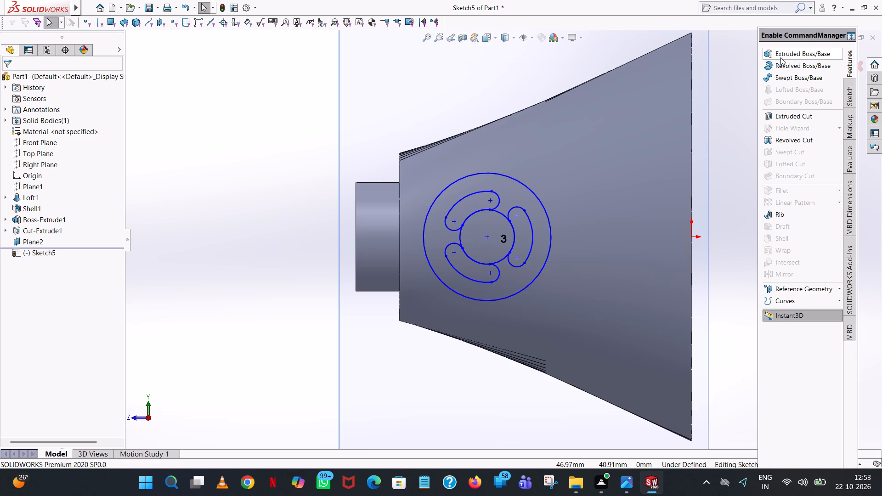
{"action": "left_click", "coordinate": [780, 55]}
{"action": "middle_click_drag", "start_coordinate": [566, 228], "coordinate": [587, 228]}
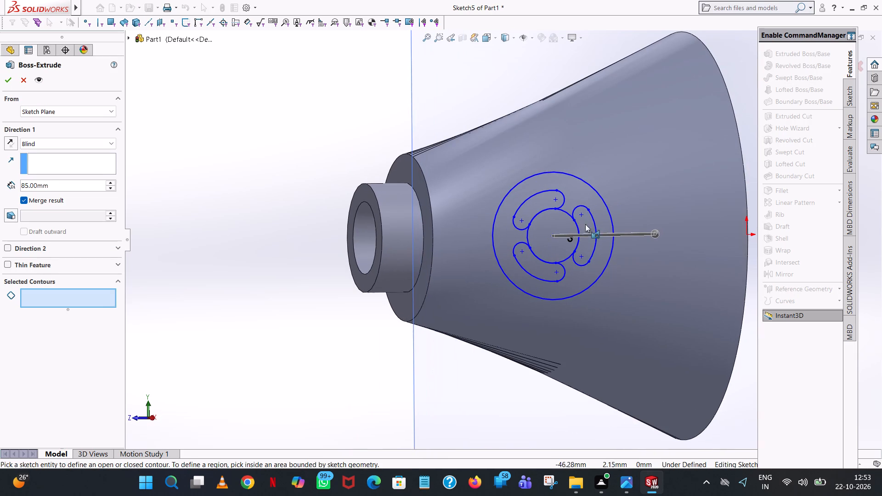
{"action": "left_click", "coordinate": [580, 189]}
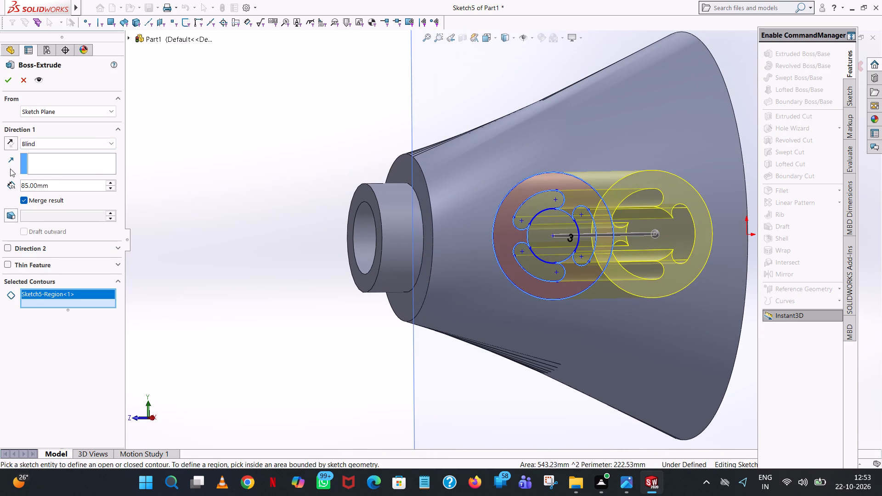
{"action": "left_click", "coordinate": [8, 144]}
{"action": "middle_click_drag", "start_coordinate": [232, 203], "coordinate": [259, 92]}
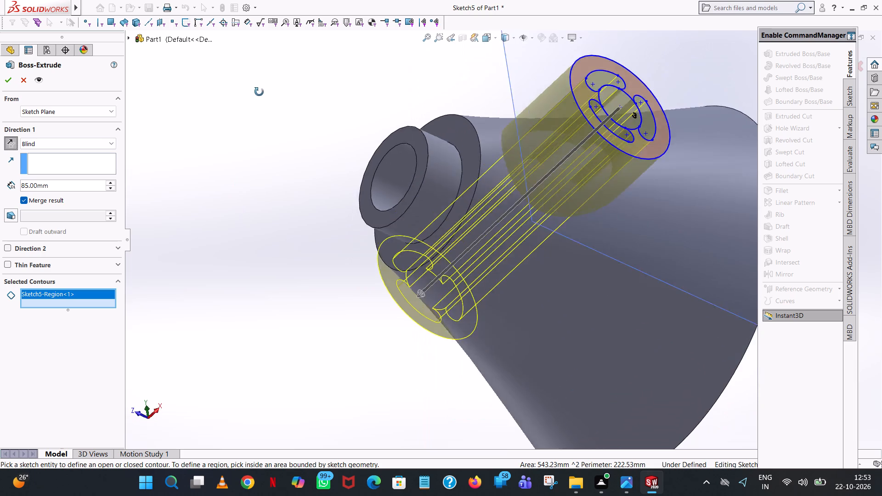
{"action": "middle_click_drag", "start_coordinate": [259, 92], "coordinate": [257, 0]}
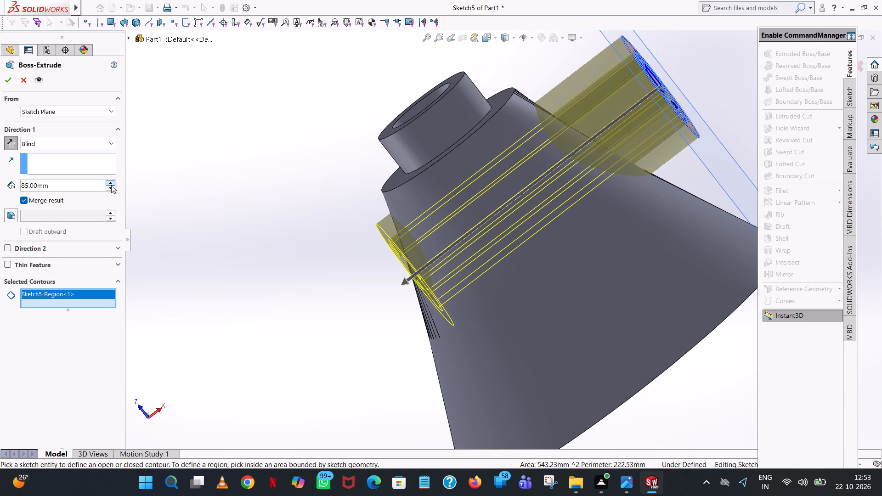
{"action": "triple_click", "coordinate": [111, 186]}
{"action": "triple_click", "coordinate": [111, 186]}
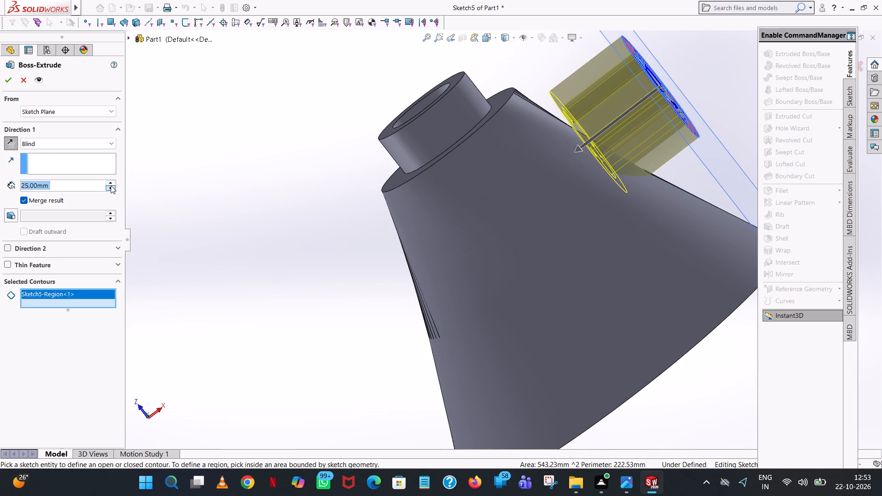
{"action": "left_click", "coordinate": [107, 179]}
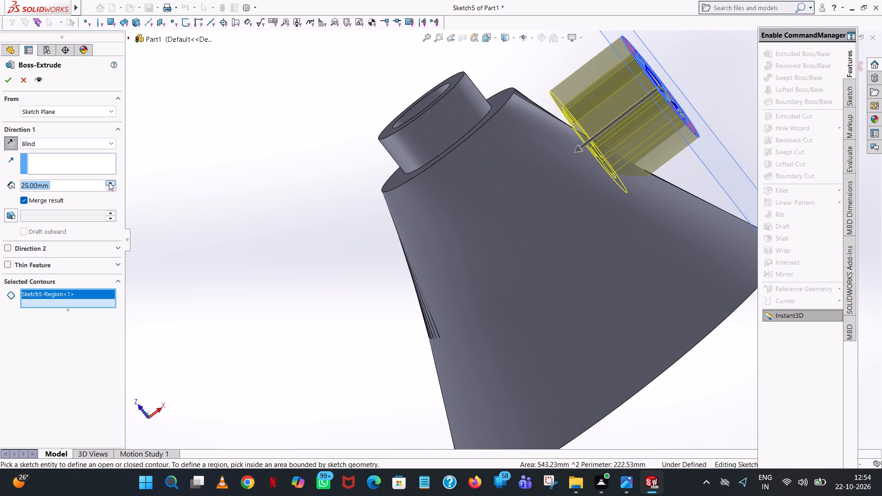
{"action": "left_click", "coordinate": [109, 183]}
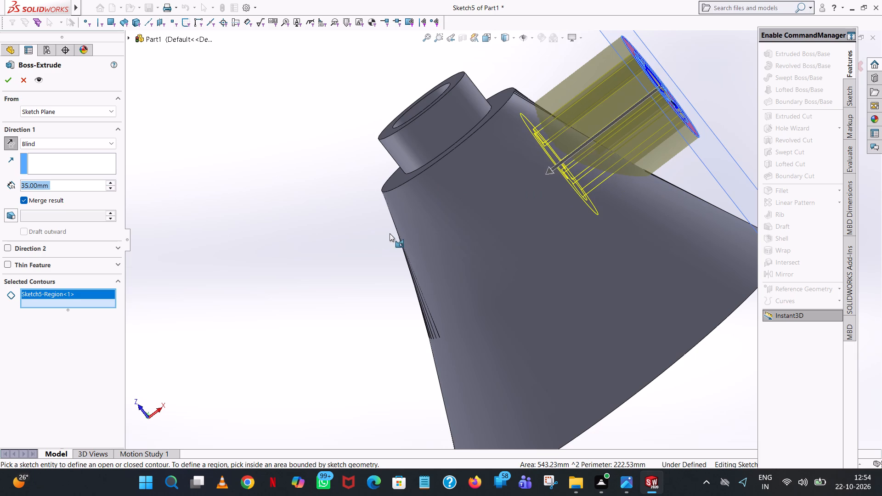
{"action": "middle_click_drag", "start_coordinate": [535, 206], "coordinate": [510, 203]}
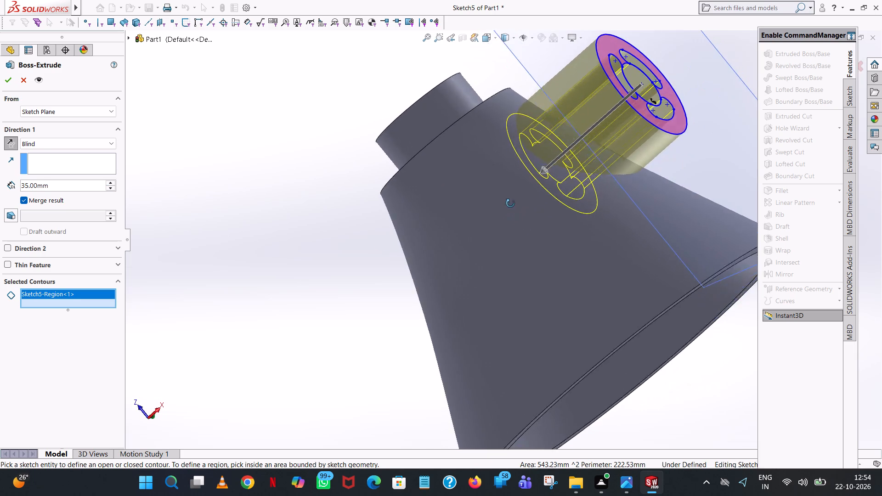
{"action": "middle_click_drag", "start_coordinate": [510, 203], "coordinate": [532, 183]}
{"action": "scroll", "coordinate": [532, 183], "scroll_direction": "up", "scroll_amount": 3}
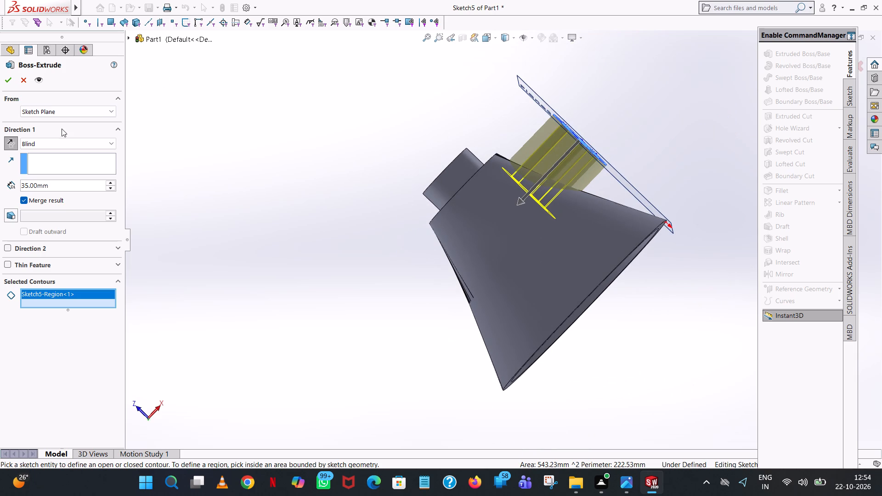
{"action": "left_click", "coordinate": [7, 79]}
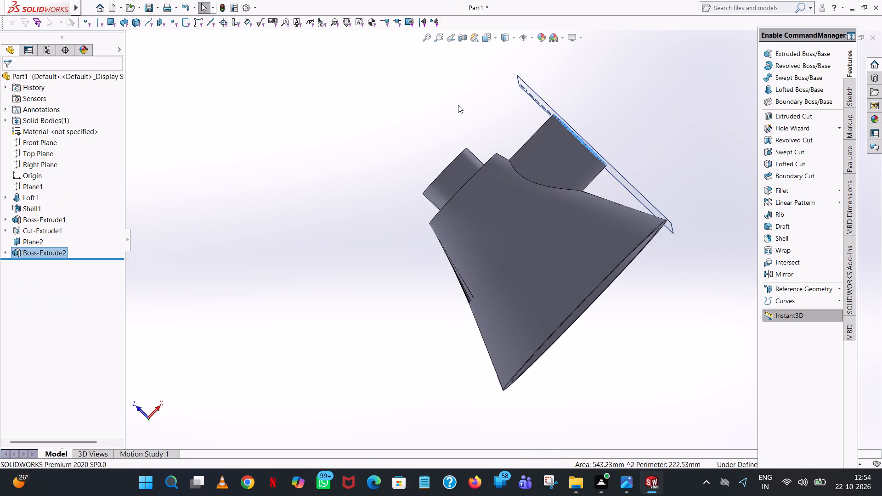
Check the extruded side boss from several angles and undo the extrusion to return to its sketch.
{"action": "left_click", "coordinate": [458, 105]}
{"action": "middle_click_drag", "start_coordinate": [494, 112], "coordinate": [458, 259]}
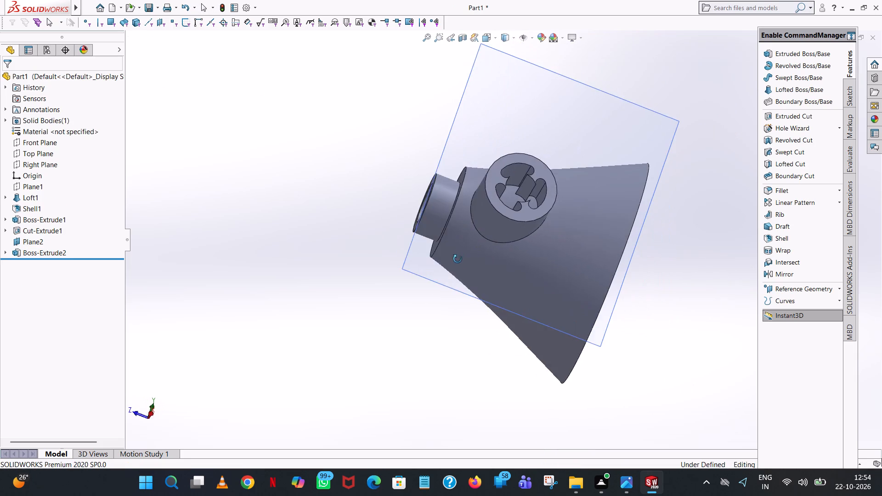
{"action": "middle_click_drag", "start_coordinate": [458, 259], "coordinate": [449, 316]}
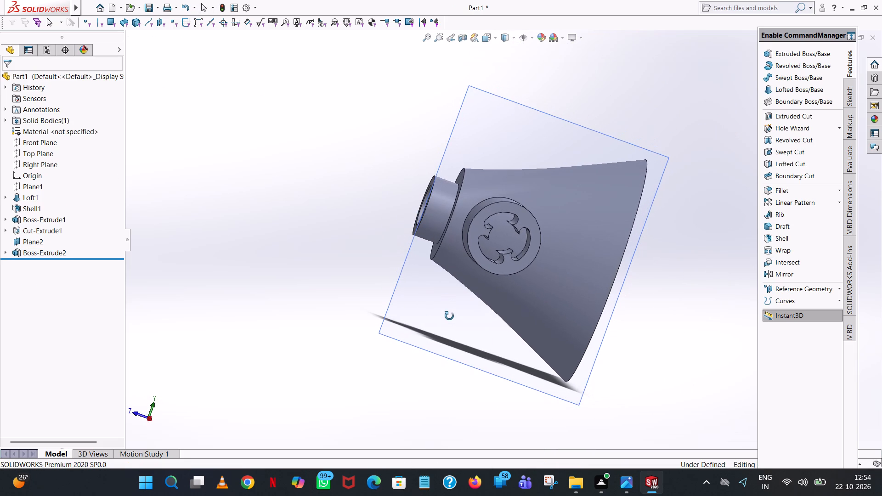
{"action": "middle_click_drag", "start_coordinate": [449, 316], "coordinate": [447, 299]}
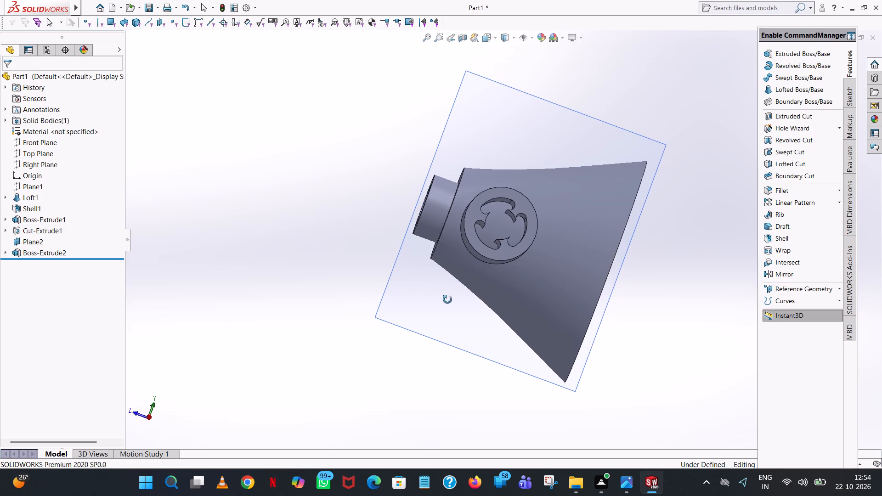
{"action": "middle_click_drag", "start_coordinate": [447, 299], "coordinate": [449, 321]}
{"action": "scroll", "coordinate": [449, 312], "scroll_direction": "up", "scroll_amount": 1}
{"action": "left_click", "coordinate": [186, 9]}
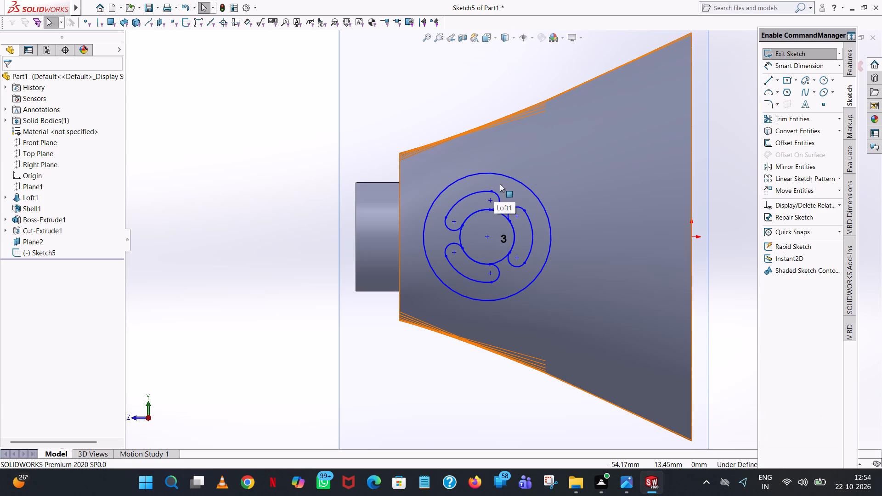
Sketch a circle about the common centre that coincides with the outer arcs of the three slots.
{"action": "left_click", "coordinate": [824, 79]}
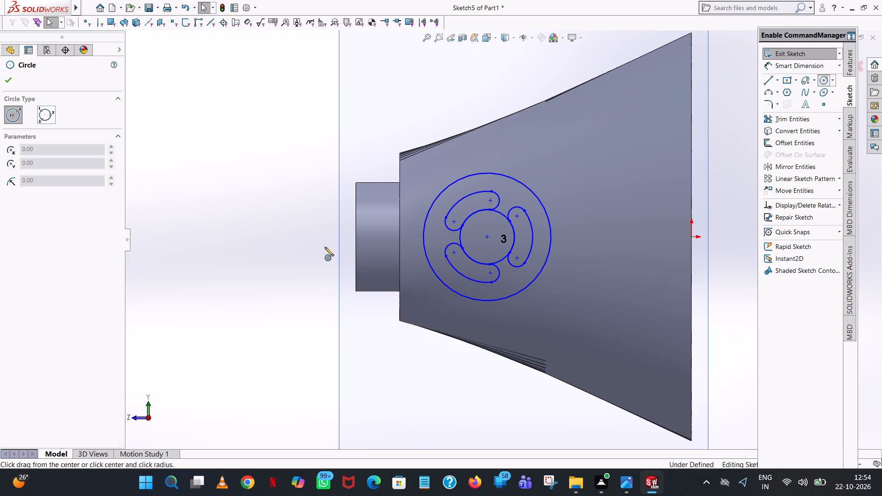
{"action": "left_click", "coordinate": [489, 237]}
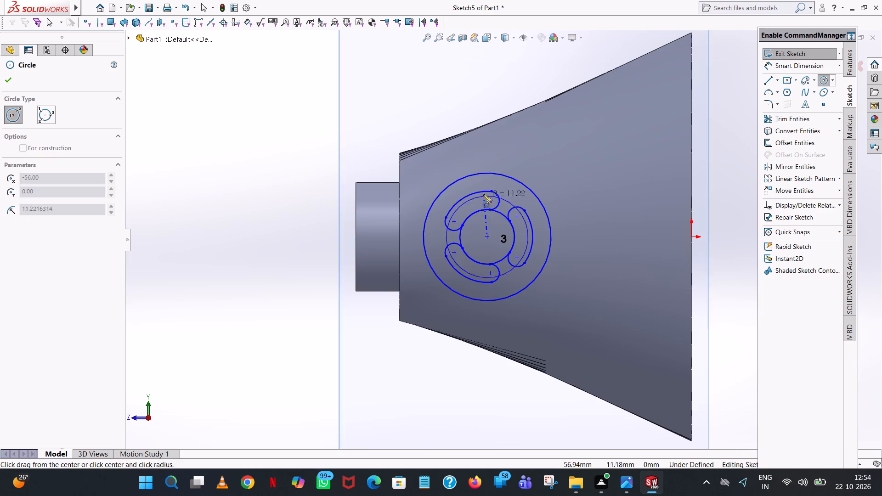
{"action": "left_click", "coordinate": [475, 192]}
{"action": "right_click", "coordinate": [475, 192]}
{"action": "left_click", "coordinate": [503, 197]}
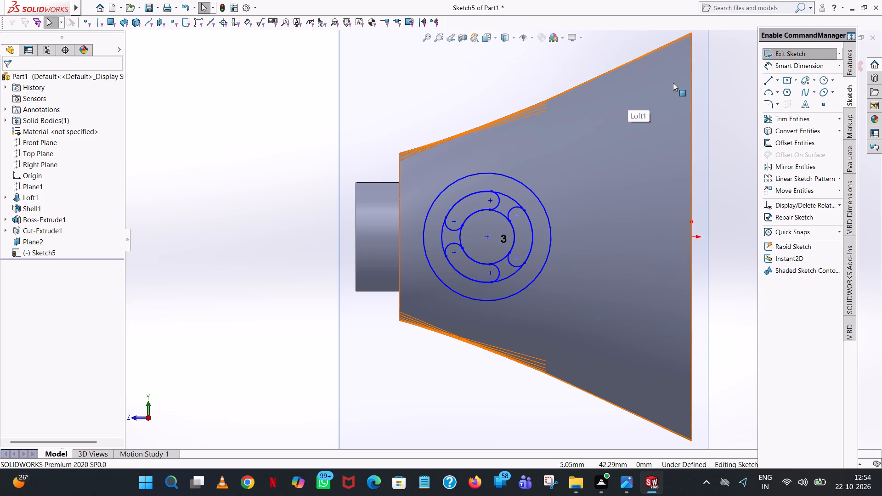
Extrude the outer ring, central disc and three webs between the slots 35 mm blind, reversed toward the cone and merged.
{"action": "left_click", "coordinate": [849, 64]}
{"action": "left_click", "coordinate": [780, 51]}
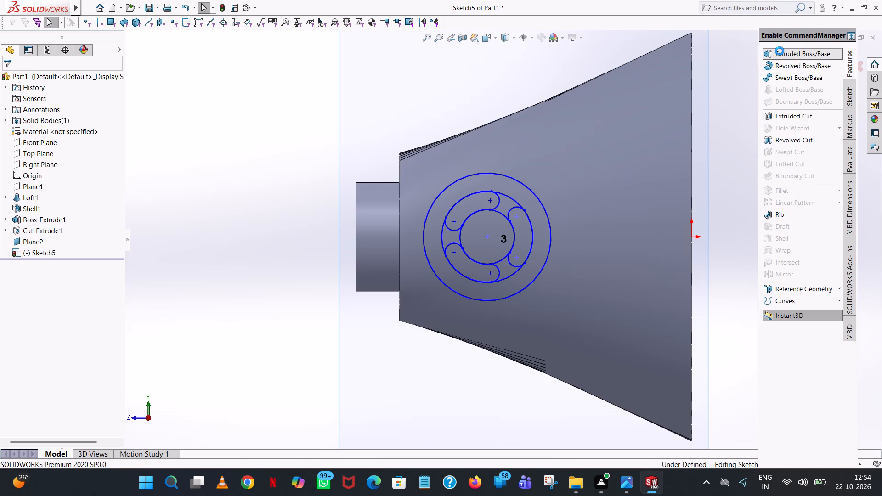
{"action": "middle_click_drag", "start_coordinate": [543, 151], "coordinate": [595, 154]}
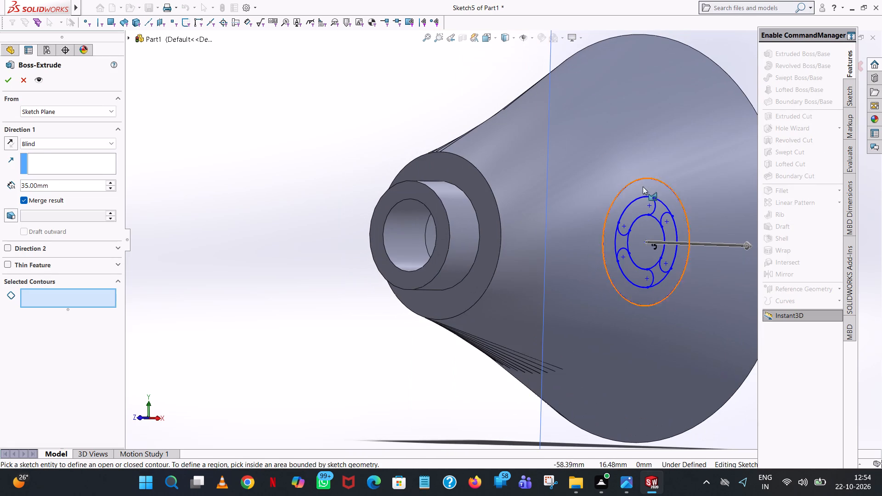
{"action": "left_click", "coordinate": [643, 188]}
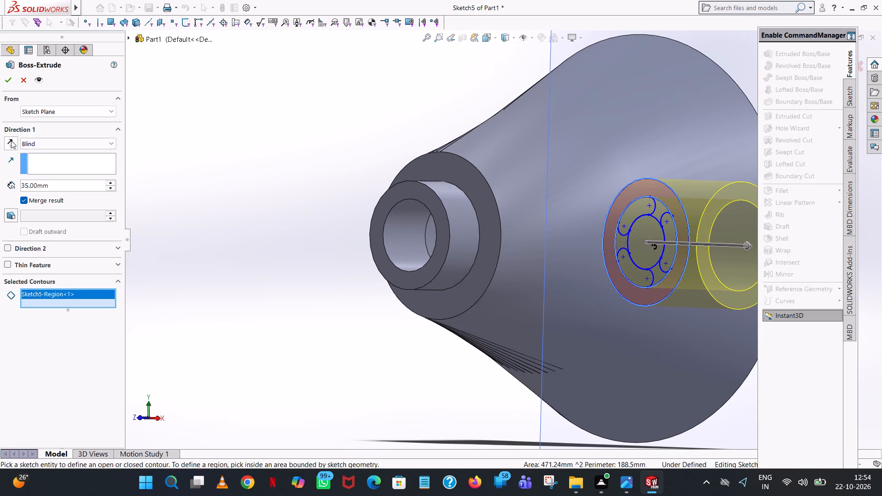
{"action": "left_click", "coordinate": [640, 232]}
{"action": "left_click", "coordinate": [620, 239]}
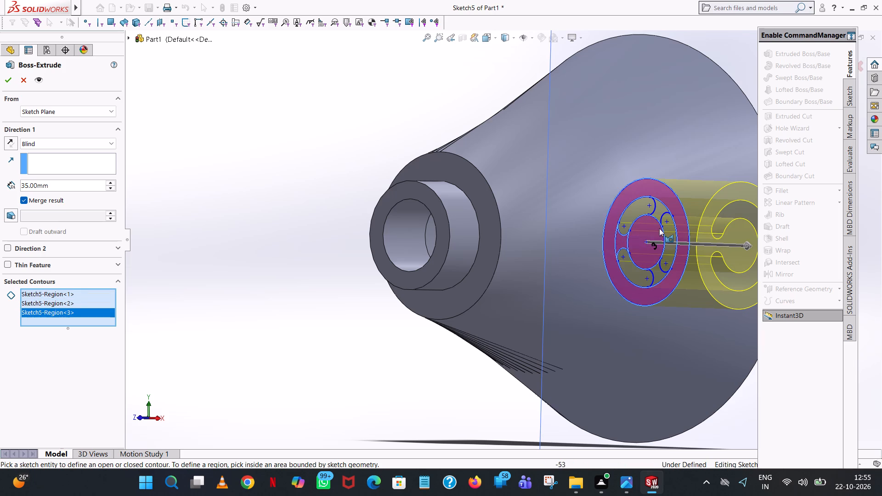
{"action": "left_click", "coordinate": [659, 209]}
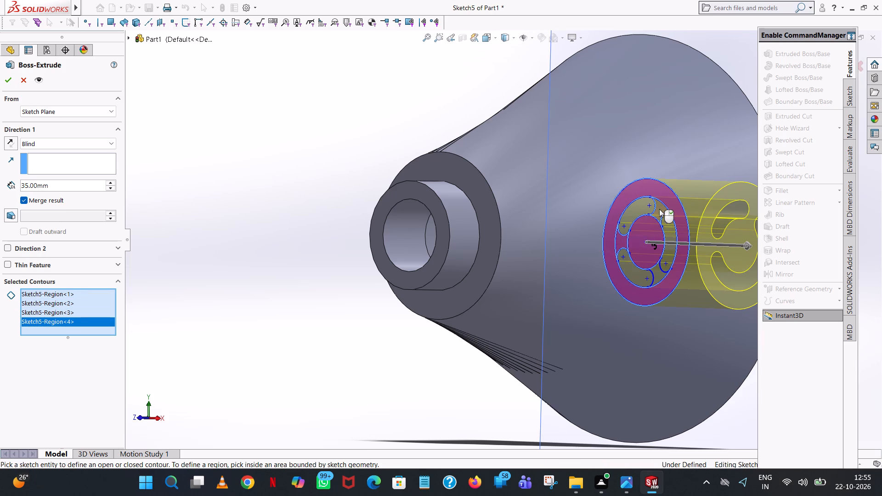
{"action": "scroll", "coordinate": [659, 209], "scroll_direction": "up", "scroll_amount": 1}
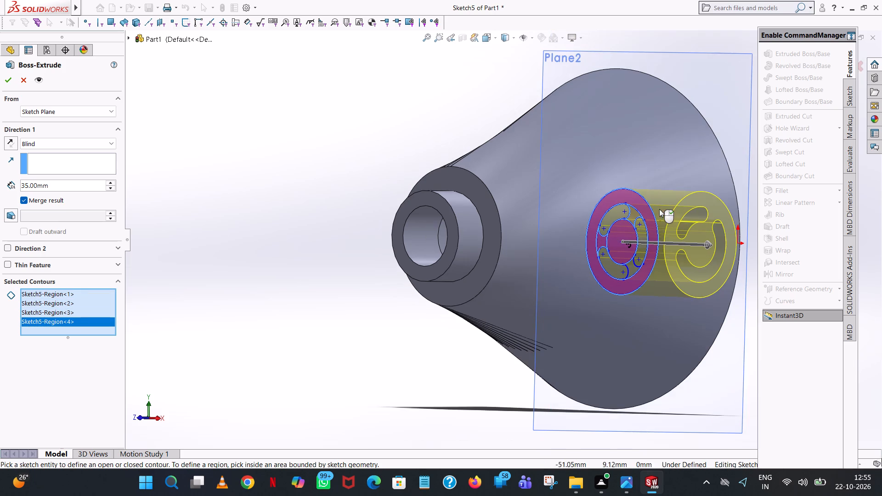
{"action": "left_click", "coordinate": [633, 268]}
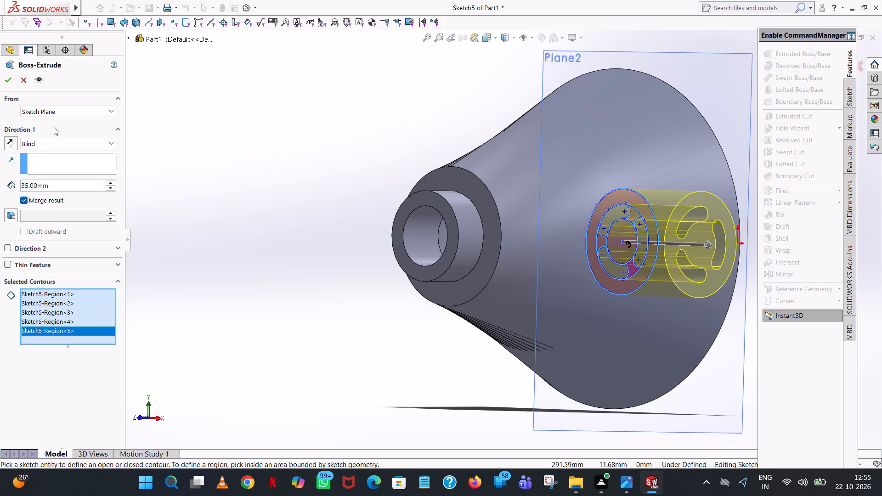
{"action": "left_click", "coordinate": [12, 142]}
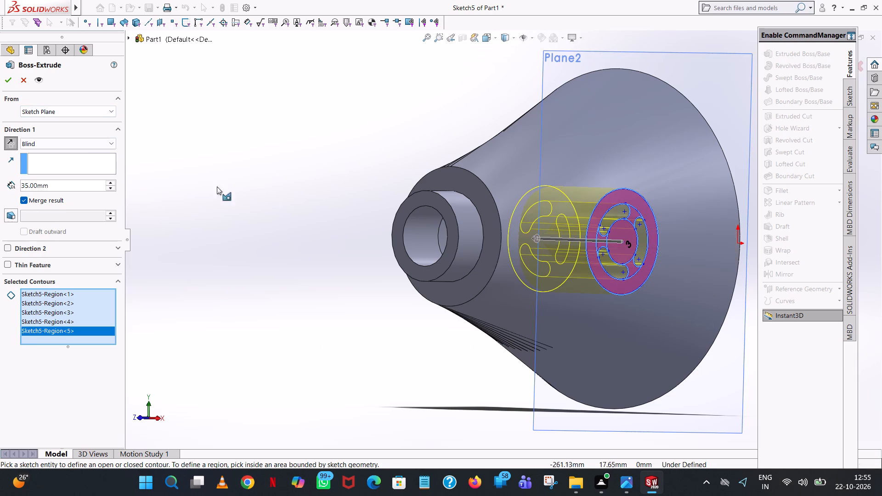
{"action": "middle_click_drag", "start_coordinate": [385, 361], "coordinate": [434, 185]}
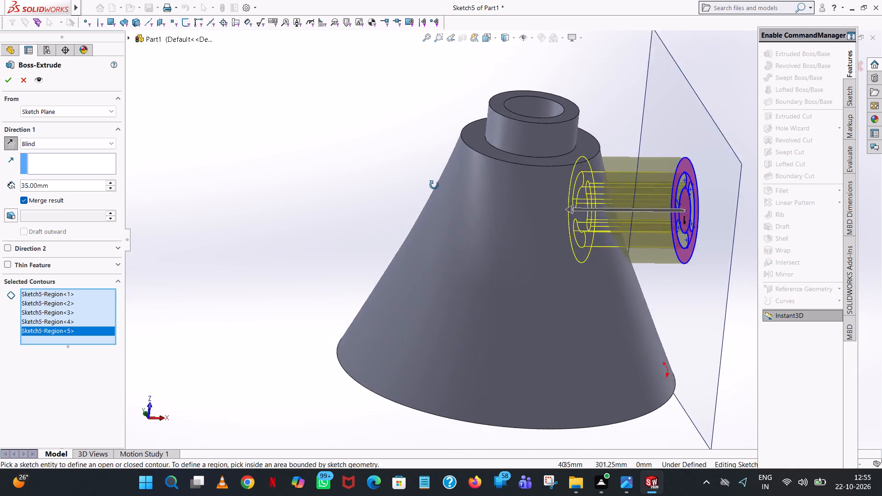
{"action": "middle_click_drag", "start_coordinate": [434, 185], "coordinate": [414, 162]}
{"action": "left_click", "coordinate": [6, 83]}
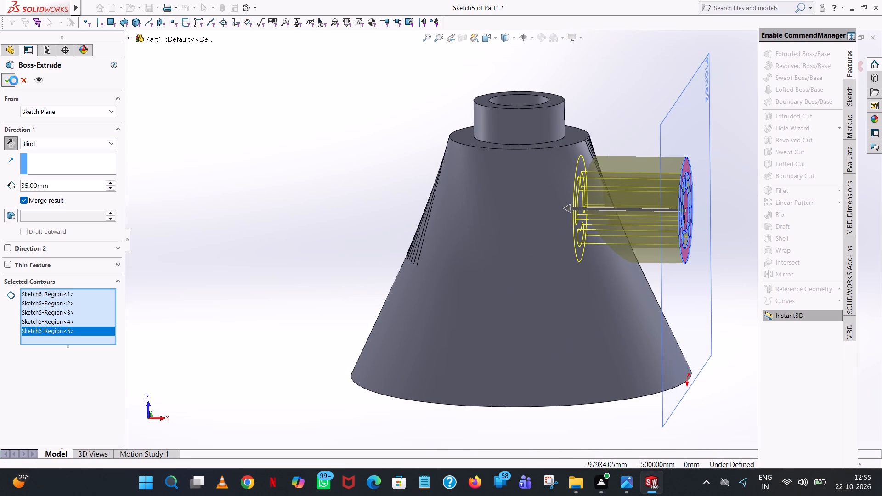
{"action": "left_click", "coordinate": [283, 140]}
Examine the slotted side boss from outside and through the cone's open end.
{"action": "middle_click_drag", "start_coordinate": [284, 141], "coordinate": [220, 136]}
{"action": "scroll", "coordinate": [247, 130], "scroll_direction": "up", "scroll_amount": 1}
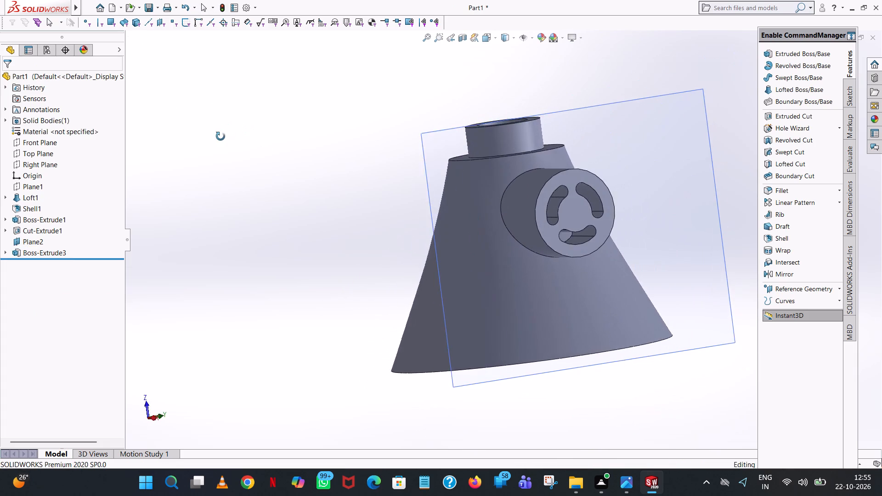
{"action": "middle_click_drag", "start_coordinate": [220, 136], "coordinate": [204, 131]}
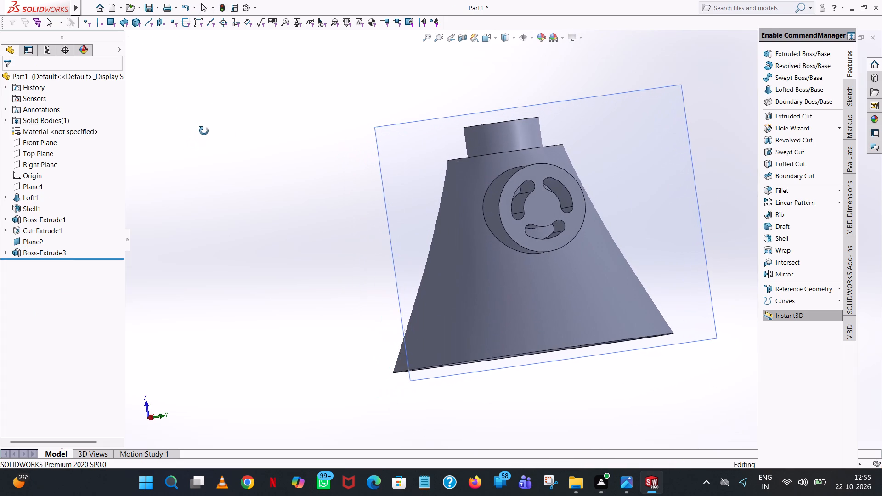
{"action": "middle_click_drag", "start_coordinate": [204, 131], "coordinate": [194, 133]}
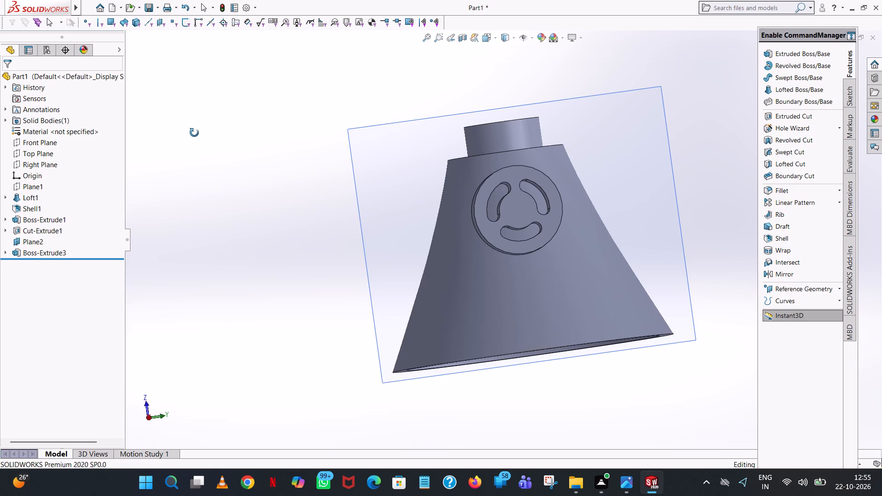
{"action": "middle_click_drag", "start_coordinate": [194, 133], "coordinate": [242, 147]}
{"action": "scroll", "coordinate": [211, 143], "scroll_direction": "up", "scroll_amount": 1}
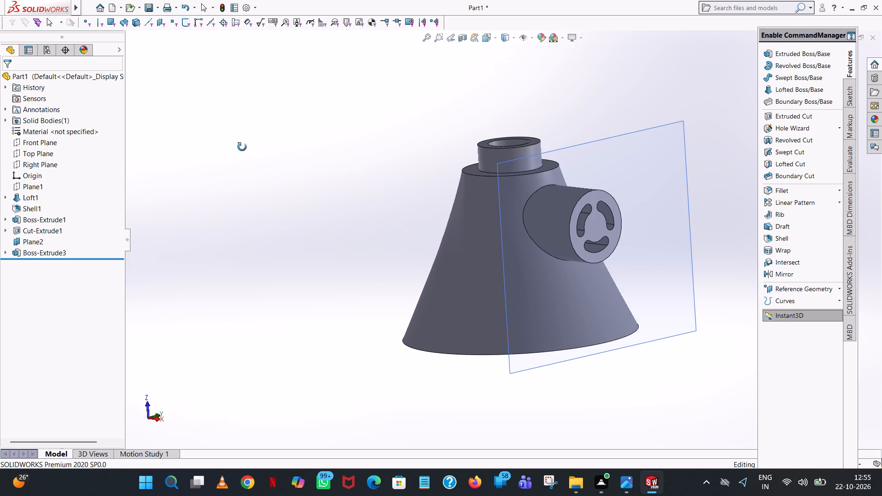
{"action": "middle_click_drag", "start_coordinate": [242, 147], "coordinate": [333, 0]}
{"action": "middle_click_drag", "start_coordinate": [415, 163], "coordinate": [299, 155]}
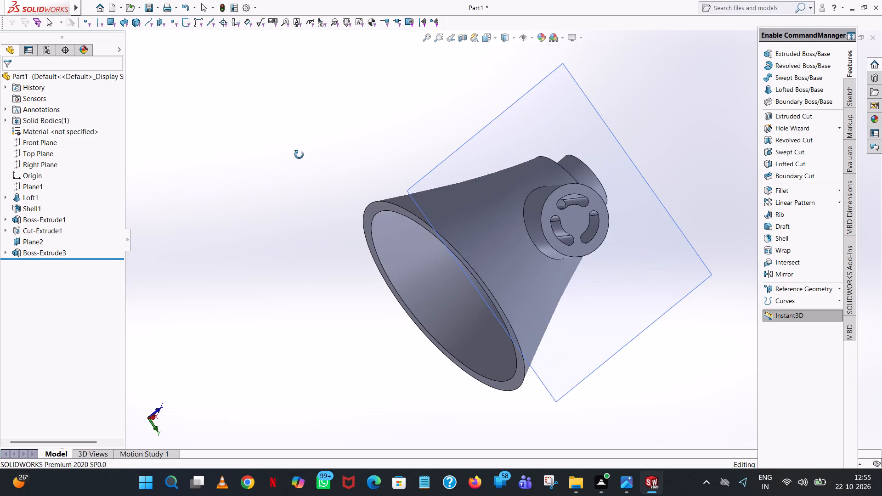
{"action": "middle_click_drag", "start_coordinate": [299, 155], "coordinate": [375, 55]}
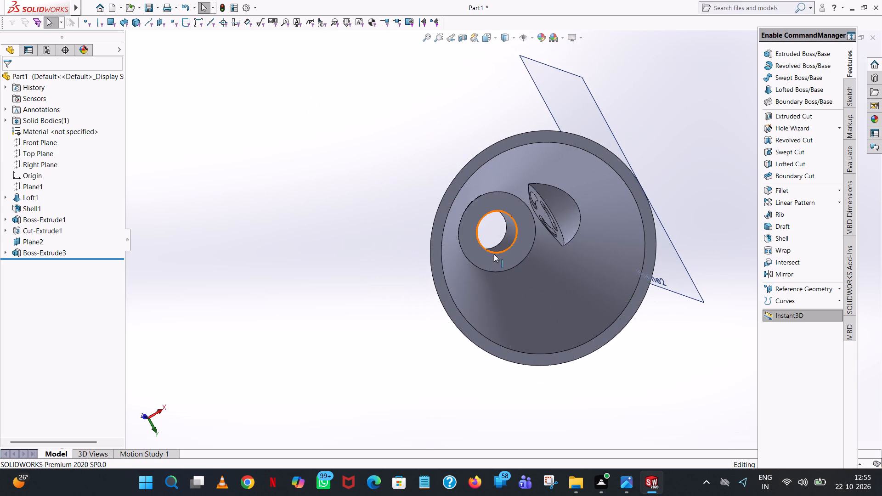
Shell the part to 5 mm, removing the side boss's slotted end face inside the cone.
{"action": "middle_click_drag", "start_coordinate": [559, 203], "coordinate": [570, 186]}
{"action": "scroll", "coordinate": [537, 213], "scroll_direction": "down", "scroll_amount": 5}
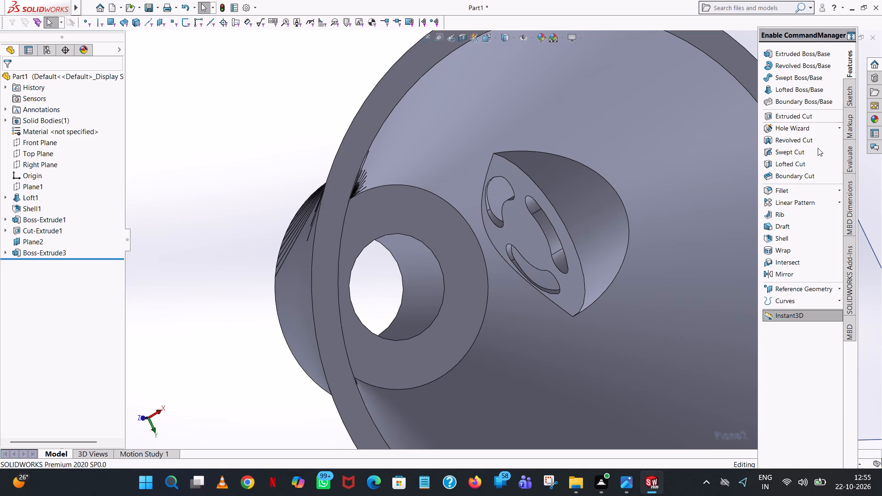
{"action": "left_click", "coordinate": [795, 239]}
{"action": "left_click", "coordinate": [522, 230]}
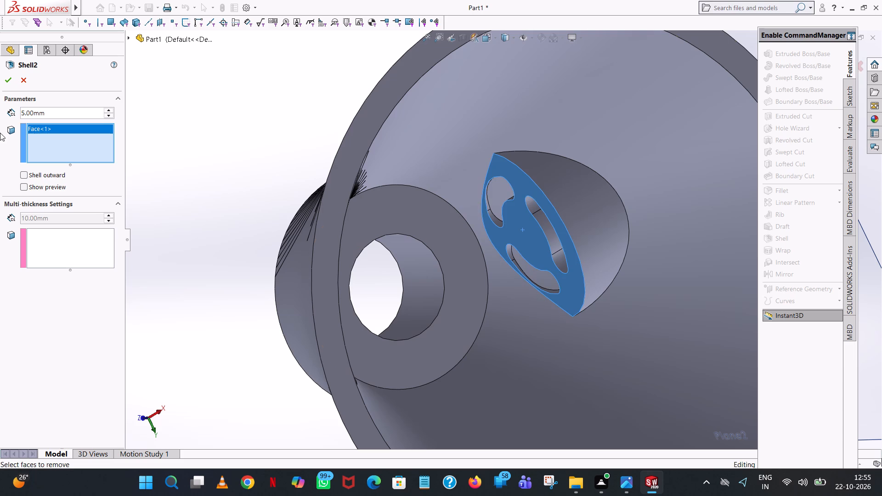
{"action": "left_click", "coordinate": [5, 79]}
Sketch a 12.5 mm radius circle on the side boss's inner end face, centred between the three slots.
{"action": "scroll", "coordinate": [237, 131], "scroll_direction": "up", "scroll_amount": 2}
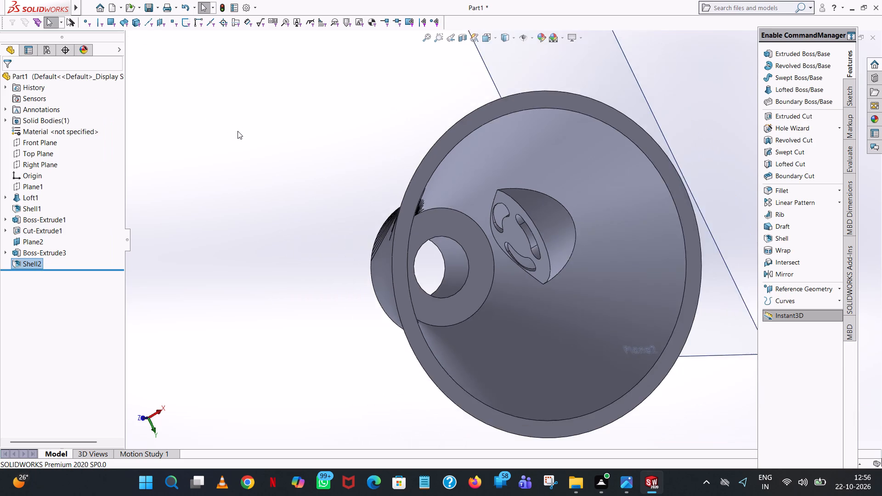
{"action": "scroll", "coordinate": [237, 131], "scroll_direction": "up", "scroll_amount": 2}
{"action": "middle_click_drag", "start_coordinate": [223, 152], "coordinate": [141, 199]}
{"action": "scroll", "coordinate": [175, 299], "scroll_direction": "up", "scroll_amount": 1}
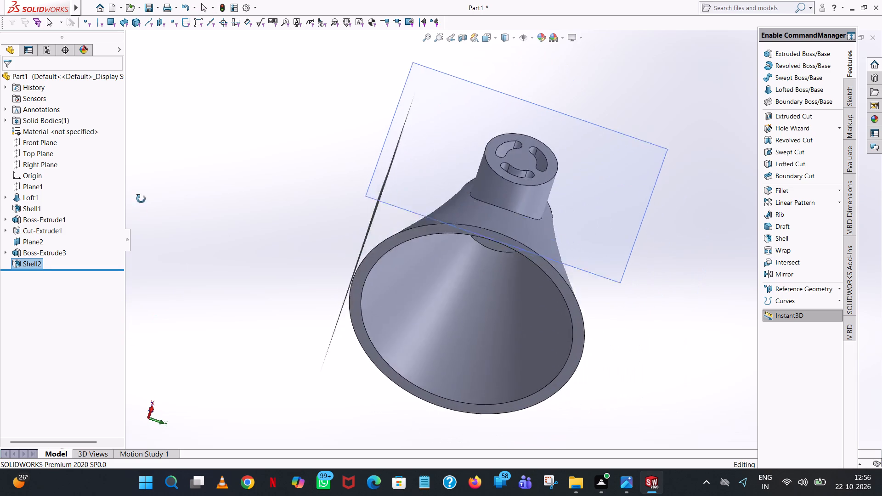
{"action": "middle_click_drag", "start_coordinate": [141, 199], "coordinate": [198, 73]}
{"action": "scroll", "coordinate": [517, 223], "scroll_direction": "down", "scroll_amount": 7}
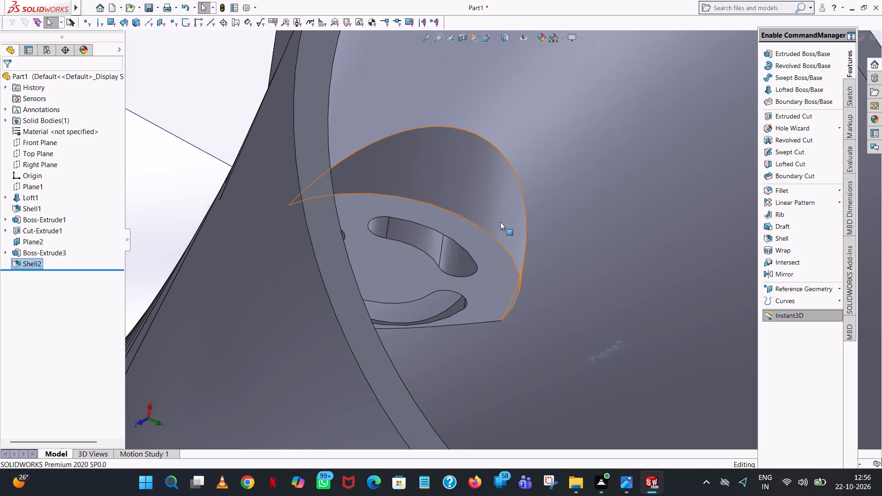
{"action": "middle_click_drag", "start_coordinate": [493, 220], "coordinate": [467, 211]}
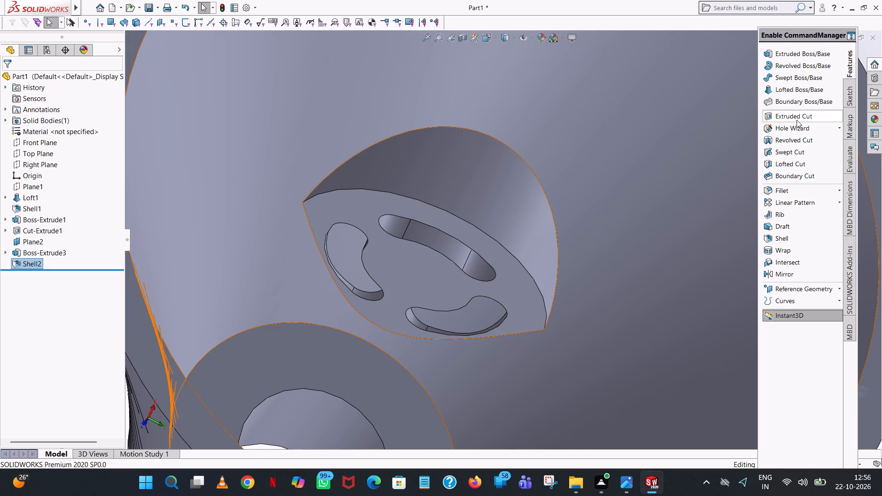
{"action": "left_click", "coordinate": [797, 119]}
{"action": "left_click", "coordinate": [409, 275]}
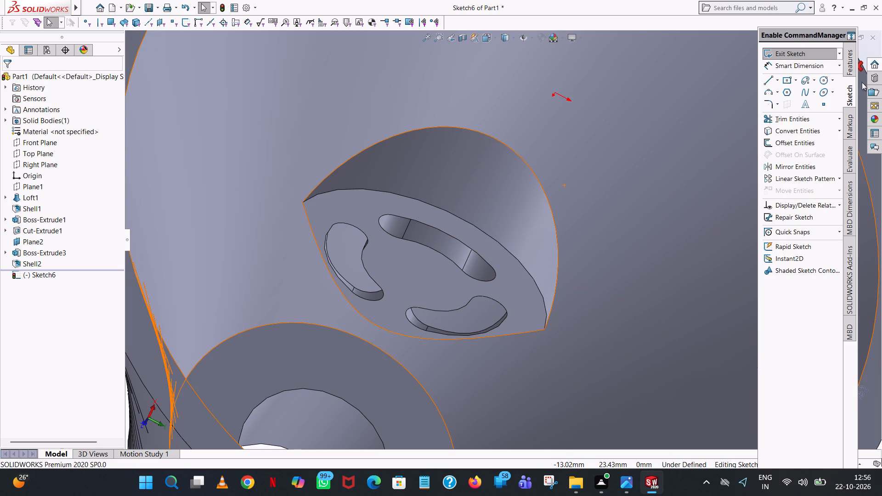
{"action": "left_click", "coordinate": [824, 81]}
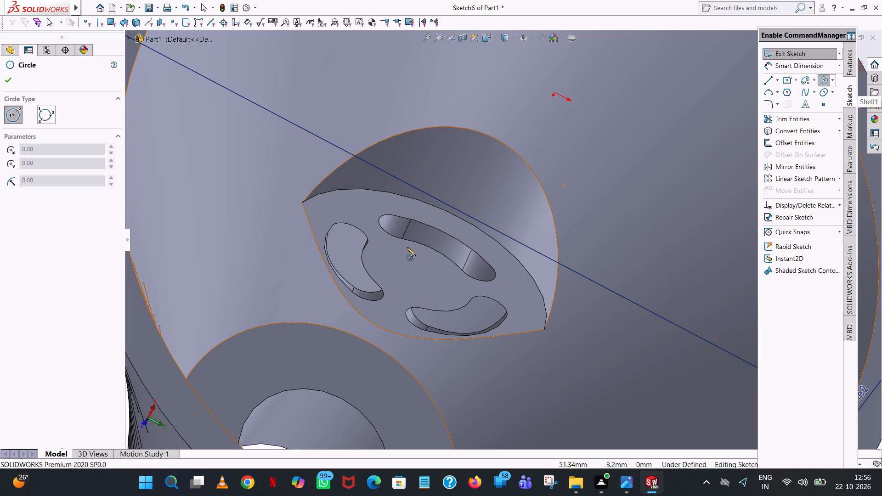
{"action": "left_click", "coordinate": [417, 275]}
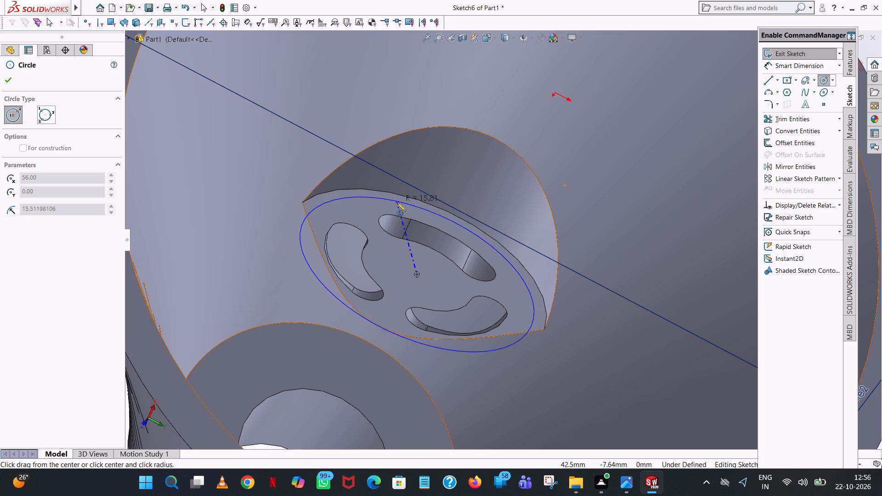
{"action": "left_click", "coordinate": [397, 203]}
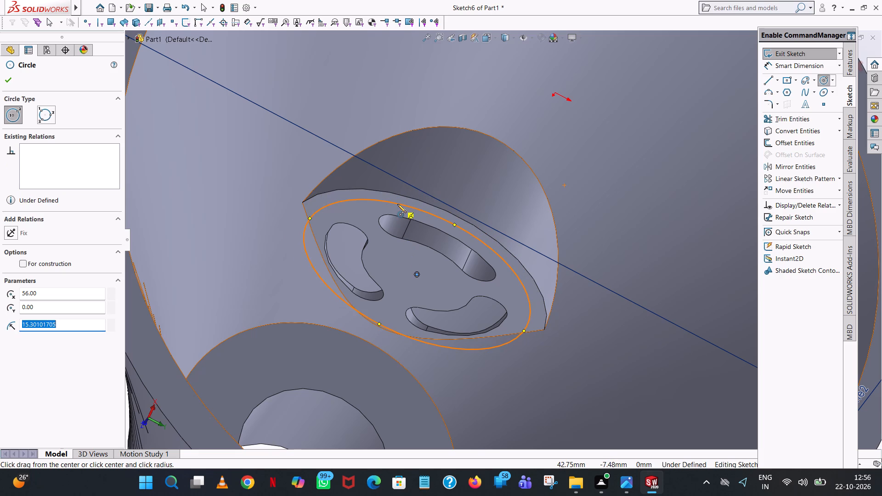
{"action": "type", "text": "173."}
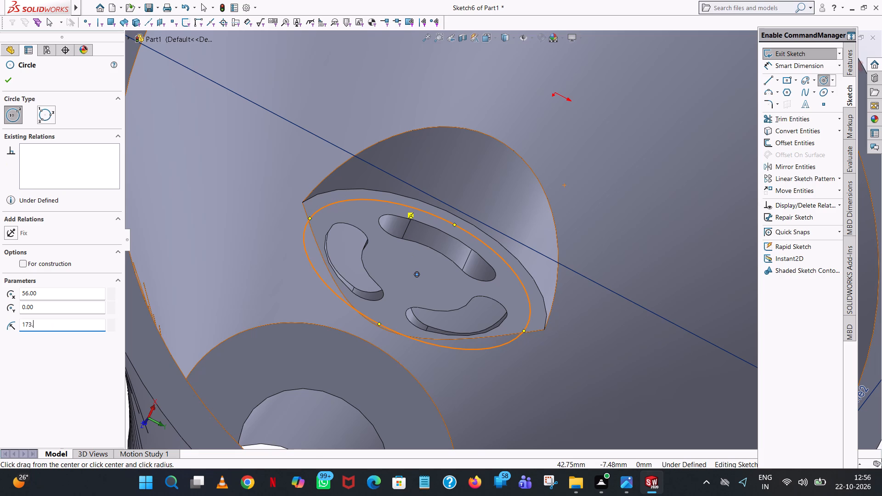
{"action": "key", "text": "BackSpace"}
{"action": "key", "text": "BackSpace"}
{"action": "type", "text": ".5-5"}
{"action": "key", "text": "Return"}
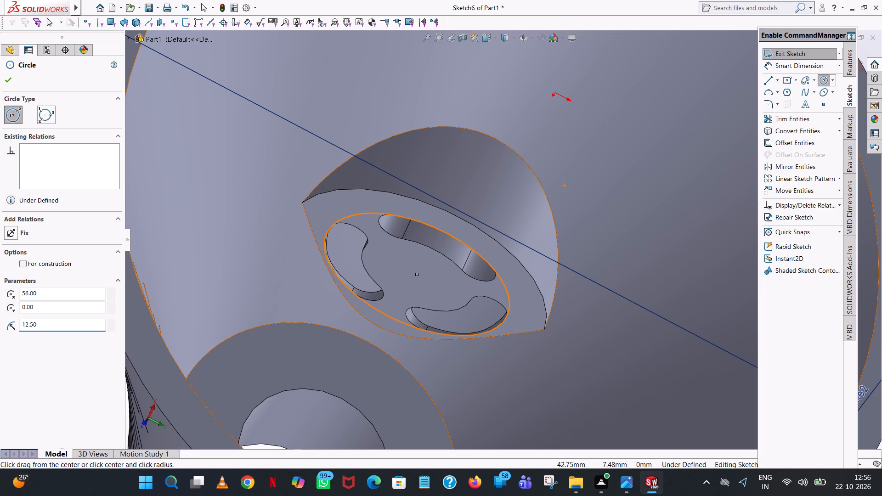
{"action": "right_click", "coordinate": [397, 204]}
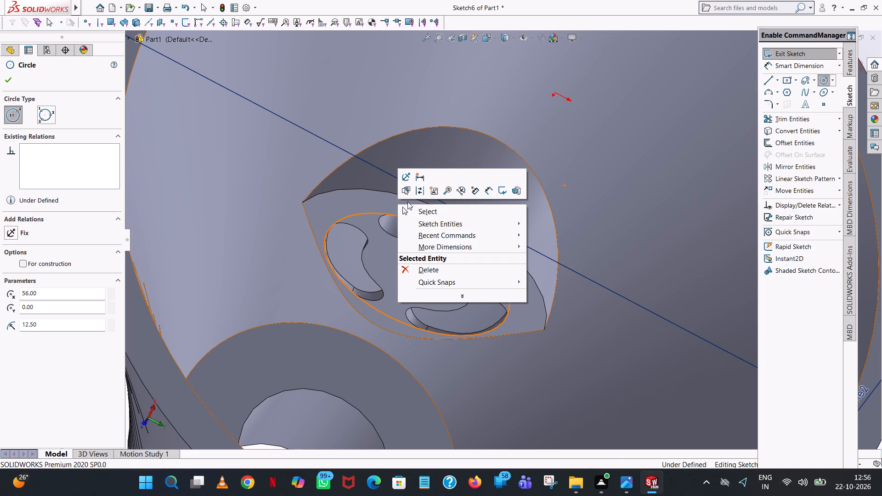
{"action": "left_click", "coordinate": [422, 211]}
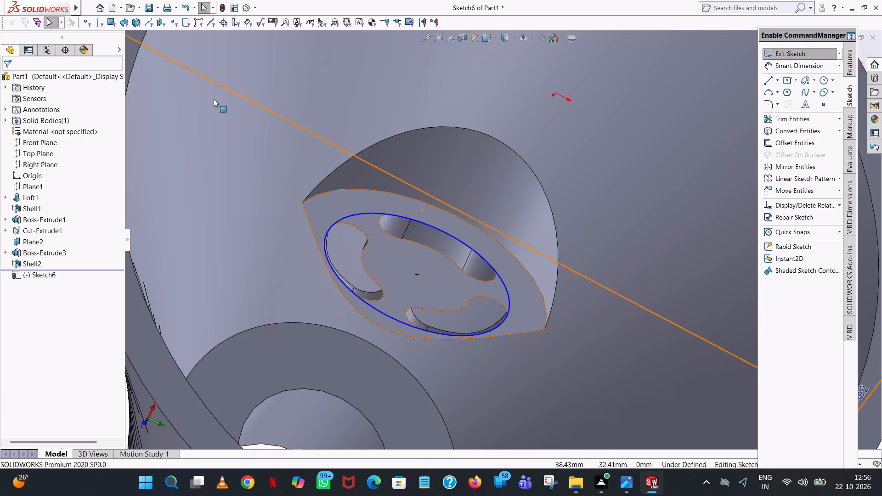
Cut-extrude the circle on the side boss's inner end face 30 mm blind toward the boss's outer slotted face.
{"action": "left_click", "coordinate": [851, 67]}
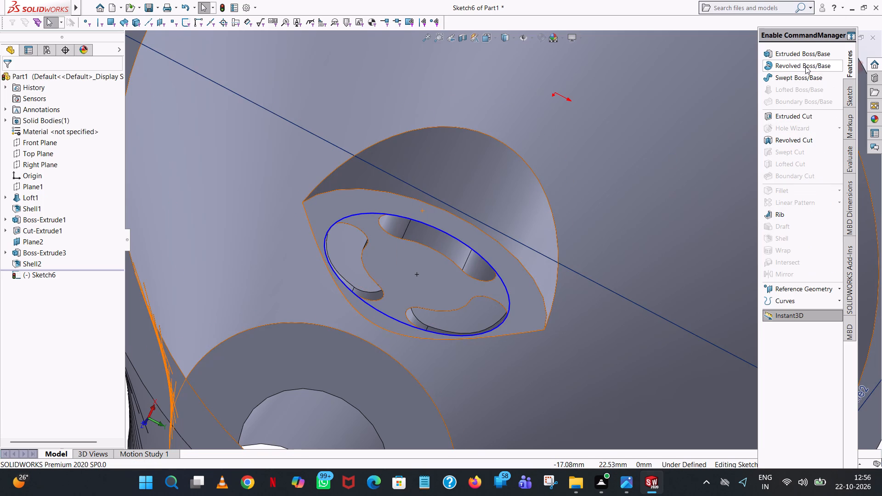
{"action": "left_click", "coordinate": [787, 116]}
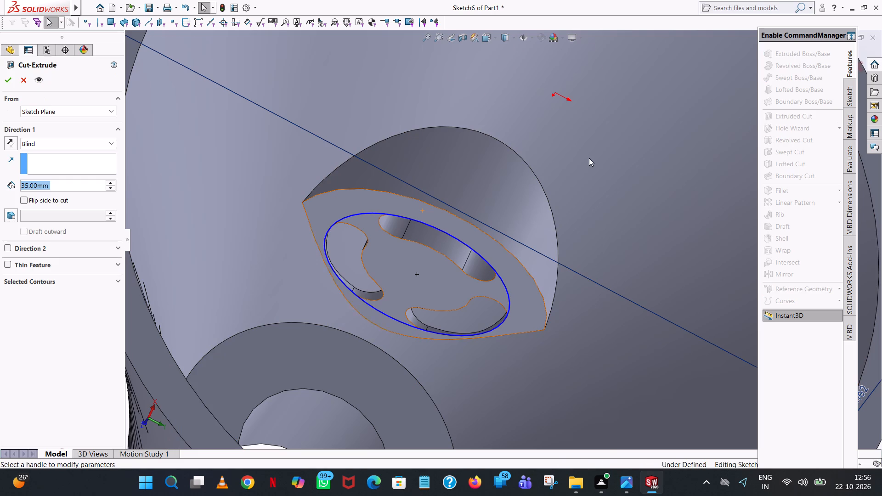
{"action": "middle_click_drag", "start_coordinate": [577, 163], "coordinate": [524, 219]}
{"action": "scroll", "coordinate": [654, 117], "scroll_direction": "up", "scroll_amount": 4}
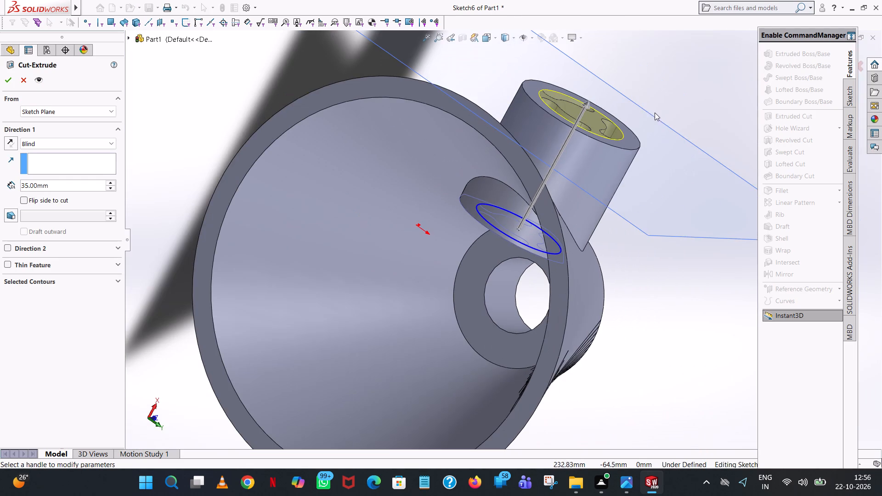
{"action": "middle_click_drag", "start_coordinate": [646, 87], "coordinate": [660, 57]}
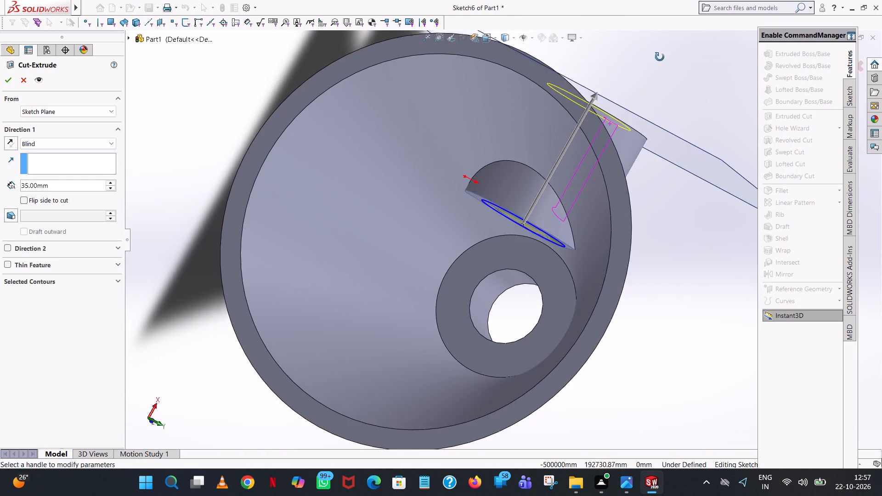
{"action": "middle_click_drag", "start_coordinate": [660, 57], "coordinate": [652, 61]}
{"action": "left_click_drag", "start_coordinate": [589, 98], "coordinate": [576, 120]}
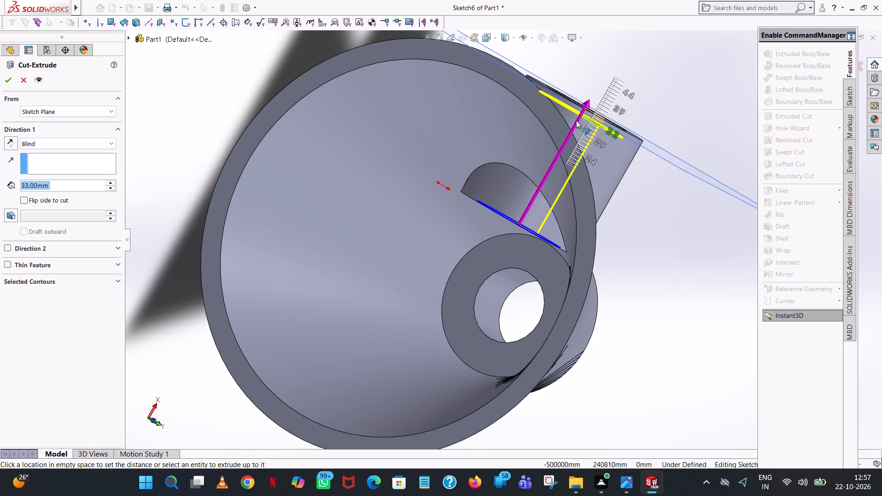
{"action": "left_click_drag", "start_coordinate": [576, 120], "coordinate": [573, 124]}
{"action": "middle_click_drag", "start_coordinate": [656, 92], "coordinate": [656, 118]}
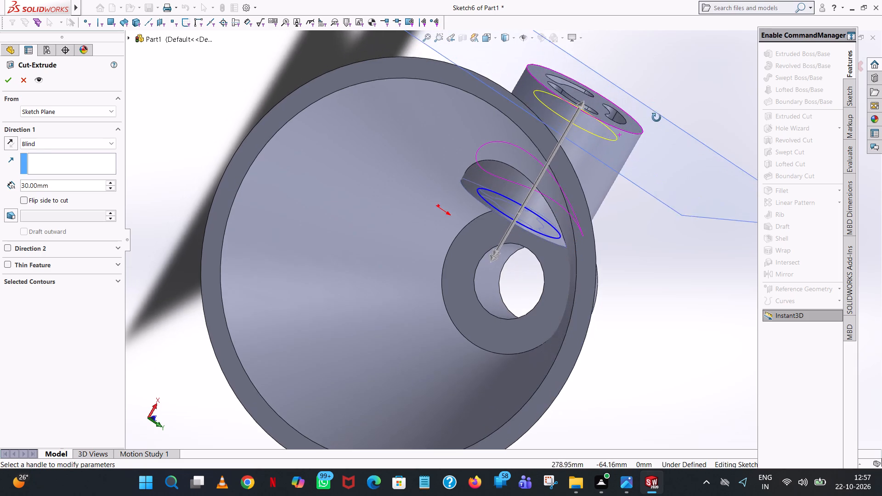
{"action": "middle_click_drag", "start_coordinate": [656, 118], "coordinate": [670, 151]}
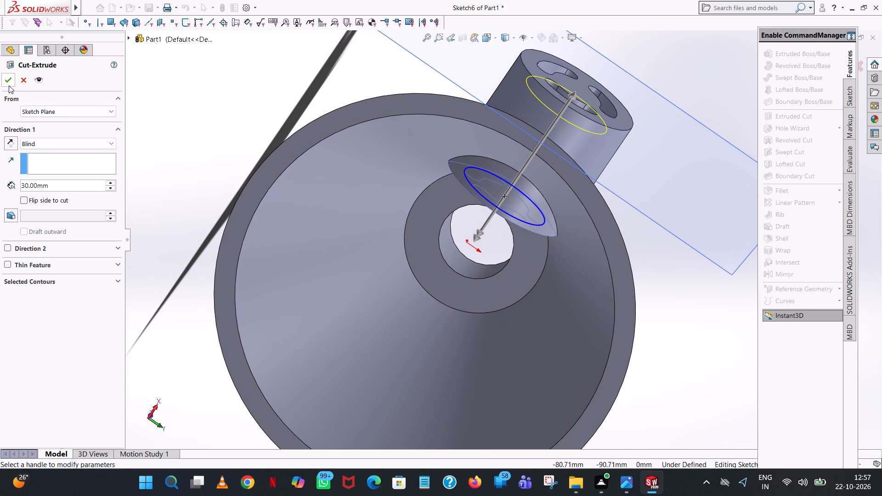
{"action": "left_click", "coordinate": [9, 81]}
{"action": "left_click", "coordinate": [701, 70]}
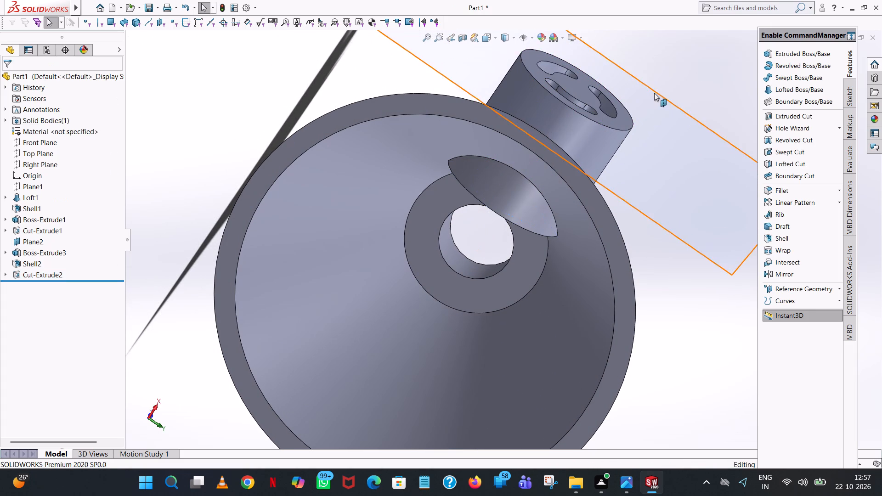
Examine the bored side boss through the cone's open end and its slotted face from outside.
{"action": "middle_click_drag", "start_coordinate": [654, 93], "coordinate": [697, 3]}
{"action": "scroll", "coordinate": [543, 197], "scroll_direction": "up", "scroll_amount": 3}
{"action": "scroll", "coordinate": [548, 189], "scroll_direction": "down", "scroll_amount": 2}
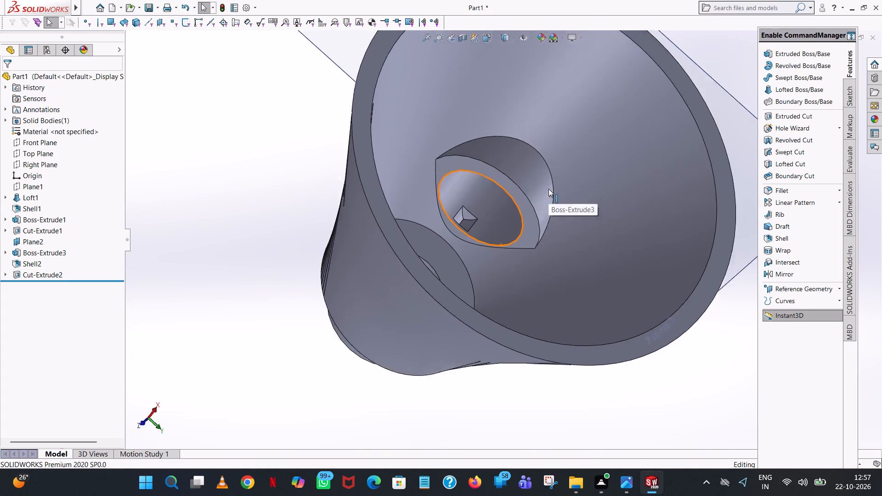
{"action": "scroll", "coordinate": [548, 189], "scroll_direction": "down", "scroll_amount": 5}
{"action": "scroll", "coordinate": [465, 216], "scroll_direction": "down", "scroll_amount": 6}
{"action": "middle_click_drag", "start_coordinate": [430, 226], "coordinate": [444, 203]}
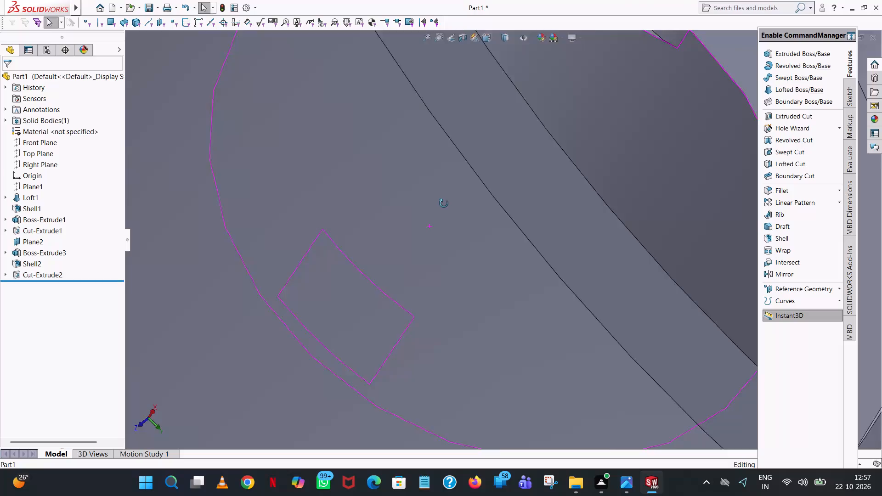
{"action": "middle_click_drag", "start_coordinate": [444, 203], "coordinate": [444, 199]}
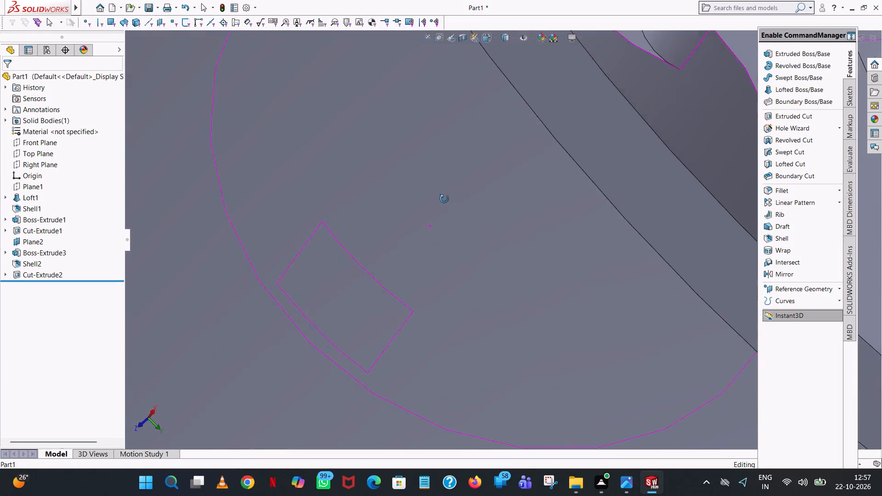
{"action": "middle_click_drag", "start_coordinate": [444, 199], "coordinate": [446, 197]}
{"action": "scroll", "coordinate": [603, 132], "scroll_direction": "up", "scroll_amount": 3}
{"action": "scroll", "coordinate": [603, 131], "scroll_direction": "down", "scroll_amount": 4}
{"action": "middle_click_drag", "start_coordinate": [623, 127], "coordinate": [604, 142]}
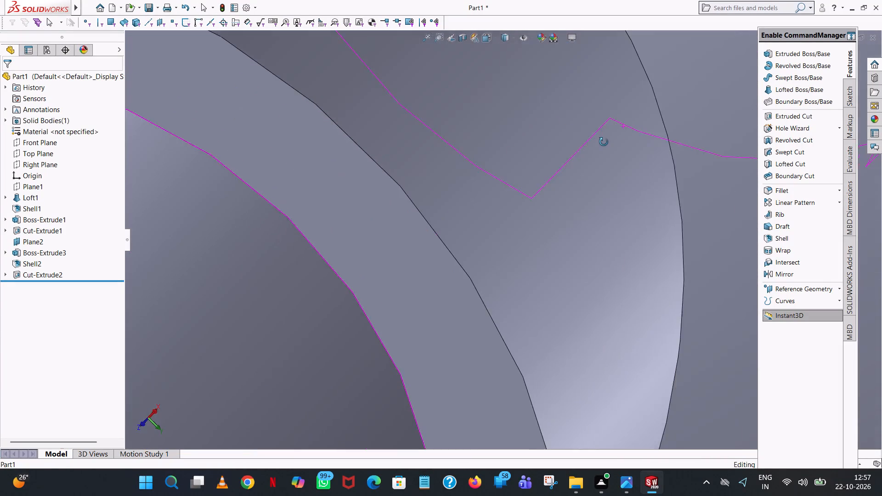
{"action": "middle_click_drag", "start_coordinate": [604, 142], "coordinate": [435, 234]}
{"action": "scroll", "coordinate": [435, 234], "scroll_direction": "up", "scroll_amount": 7}
{"action": "scroll", "coordinate": [469, 204], "scroll_direction": "down", "scroll_amount": 2}
{"action": "middle_click_drag", "start_coordinate": [469, 204], "coordinate": [533, 260]}
{"action": "scroll", "coordinate": [511, 264], "scroll_direction": "up", "scroll_amount": 2}
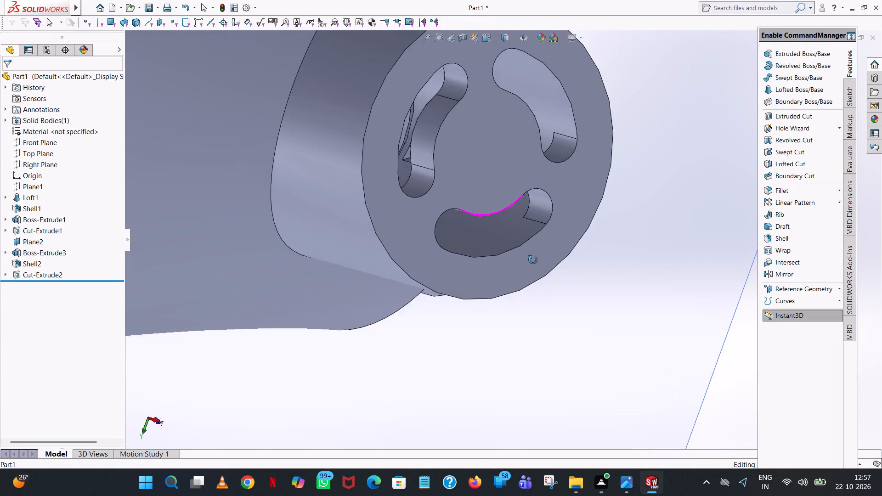
{"action": "middle_click_drag", "start_coordinate": [533, 260], "coordinate": [497, 220]}
{"action": "scroll", "coordinate": [497, 220], "scroll_direction": "up", "scroll_amount": 3}
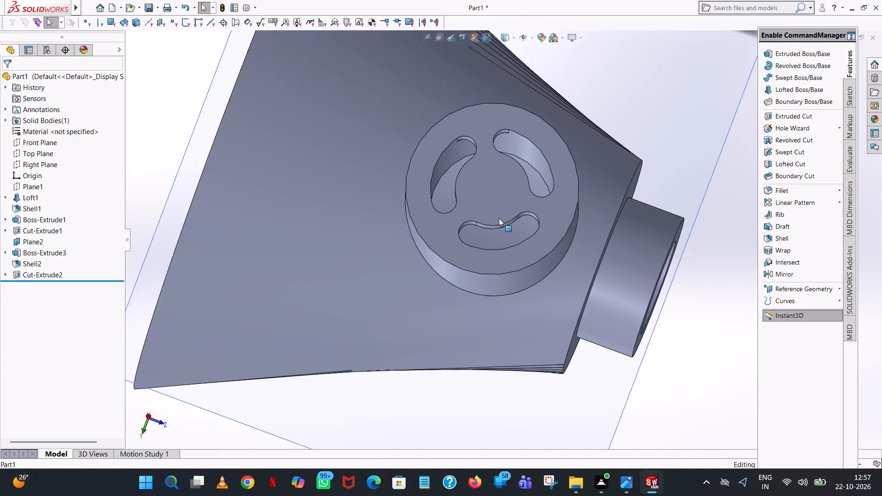
{"action": "scroll", "coordinate": [499, 218], "scroll_direction": "down", "scroll_amount": 5}
{"action": "scroll", "coordinate": [499, 218], "scroll_direction": "up", "scroll_amount": 12}
{"action": "middle_click_drag", "start_coordinate": [501, 217], "coordinate": [507, 259]}
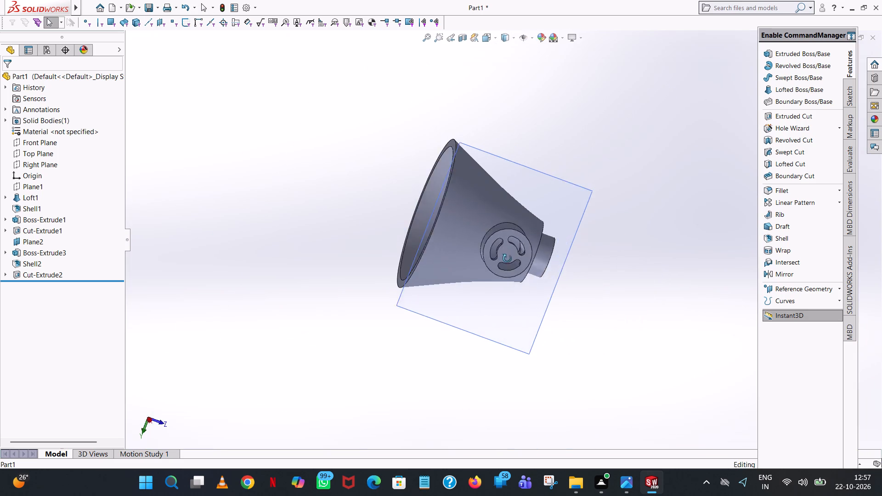
{"action": "middle_click_drag", "start_coordinate": [507, 259], "coordinate": [633, 397]}
{"action": "scroll", "coordinate": [623, 370], "scroll_direction": "up", "scroll_amount": 1}
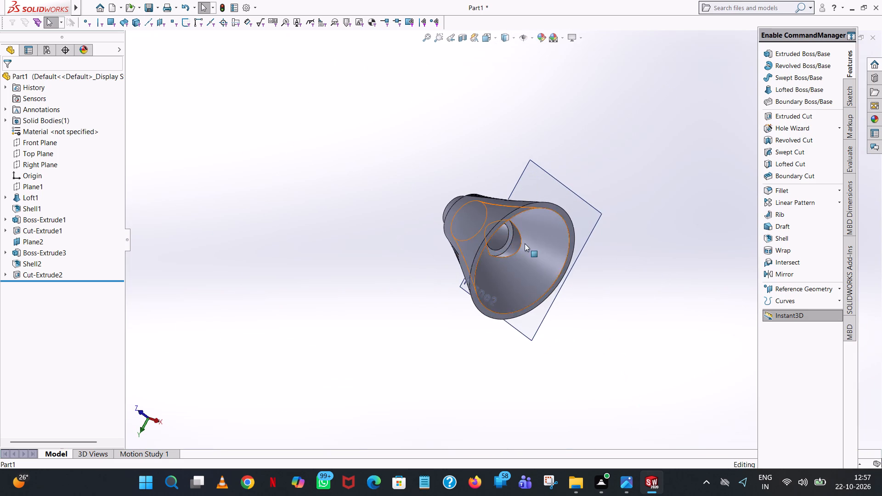
{"action": "scroll", "coordinate": [528, 248], "scroll_direction": "down", "scroll_amount": 4}
{"action": "scroll", "coordinate": [531, 254], "scroll_direction": "up", "scroll_amount": 6}
{"action": "middle_click_drag", "start_coordinate": [523, 253], "coordinate": [474, 230]}
{"action": "scroll", "coordinate": [507, 247], "scroll_direction": "up", "scroll_amount": 1}
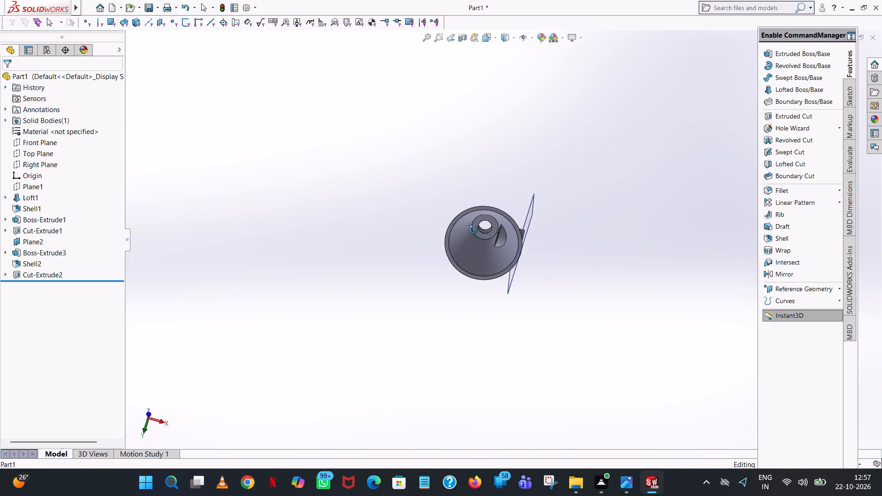
{"action": "middle_click_drag", "start_coordinate": [474, 230], "coordinate": [468, 225]}
{"action": "scroll", "coordinate": [504, 231], "scroll_direction": "up", "scroll_amount": 1}
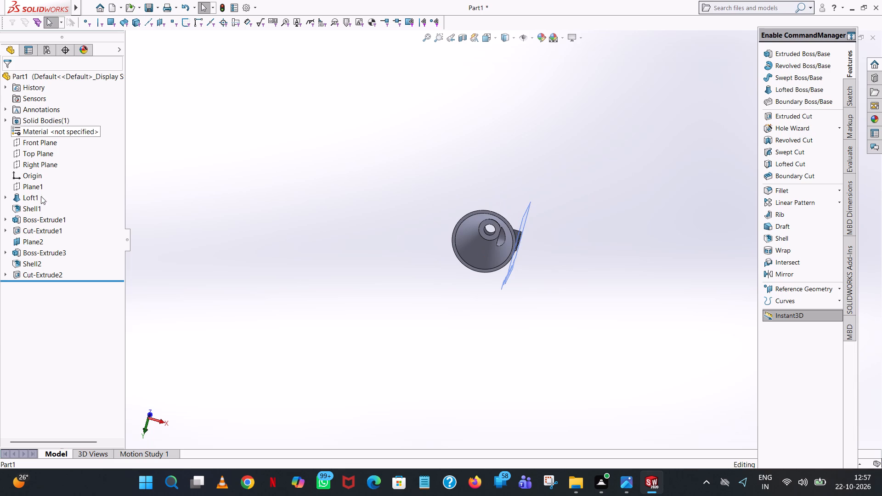
Hide Plane2, the reference plane at the side boss.
{"action": "left_click", "coordinate": [31, 243]}
{"action": "left_click", "coordinate": [48, 227]}
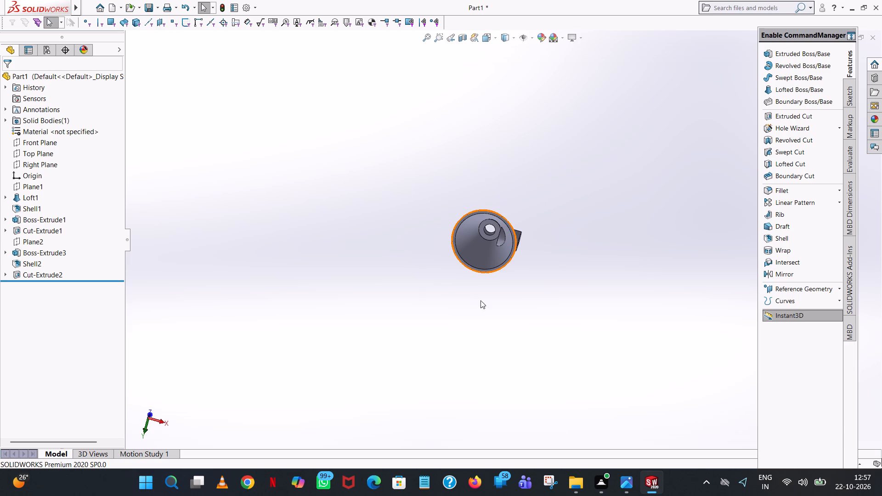
Examine the whole part from the open end and from the side, checking how the side boss meets the cone.
{"action": "scroll", "coordinate": [501, 258], "scroll_direction": "up", "scroll_amount": 1}
{"action": "scroll", "coordinate": [501, 257], "scroll_direction": "down", "scroll_amount": 8}
{"action": "middle_click_drag", "start_coordinate": [468, 200], "coordinate": [479, 135]}
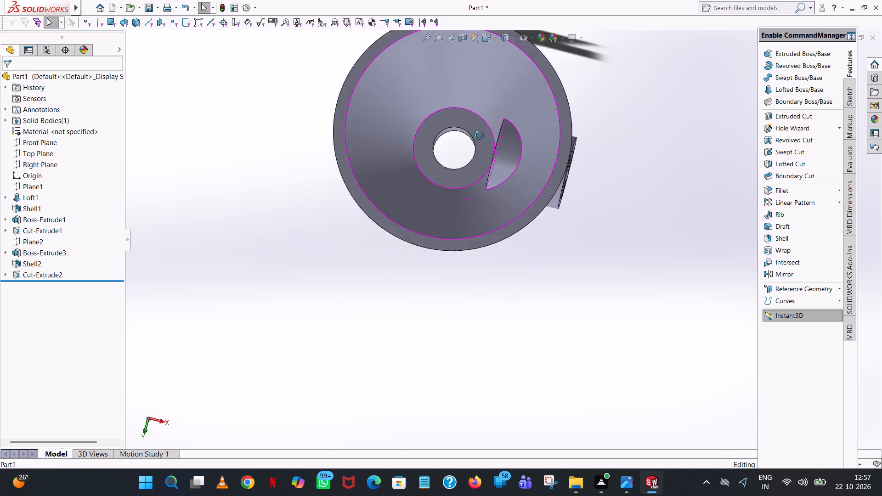
{"action": "middle_click_drag", "start_coordinate": [479, 135], "coordinate": [464, 303]}
{"action": "scroll", "coordinate": [464, 303], "scroll_direction": "up", "scroll_amount": 2}
{"action": "middle_click_drag", "start_coordinate": [526, 177], "coordinate": [534, 332]}
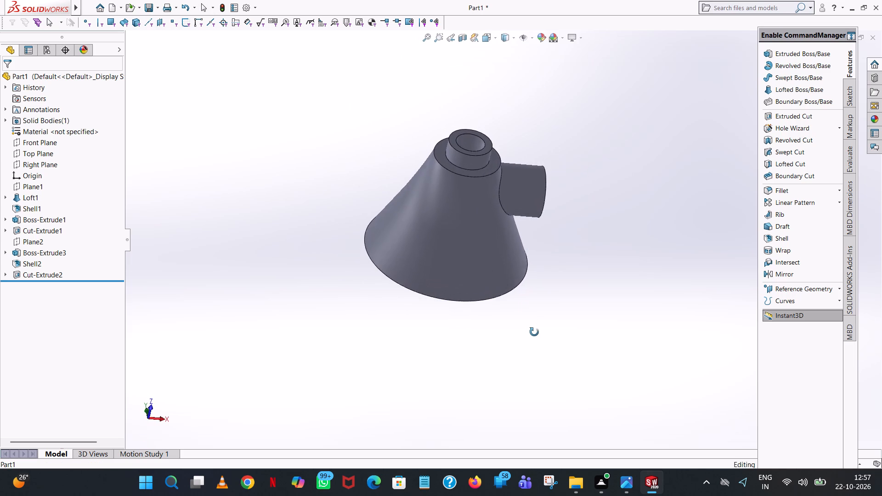
{"action": "middle_click_drag", "start_coordinate": [534, 332], "coordinate": [535, 335]}
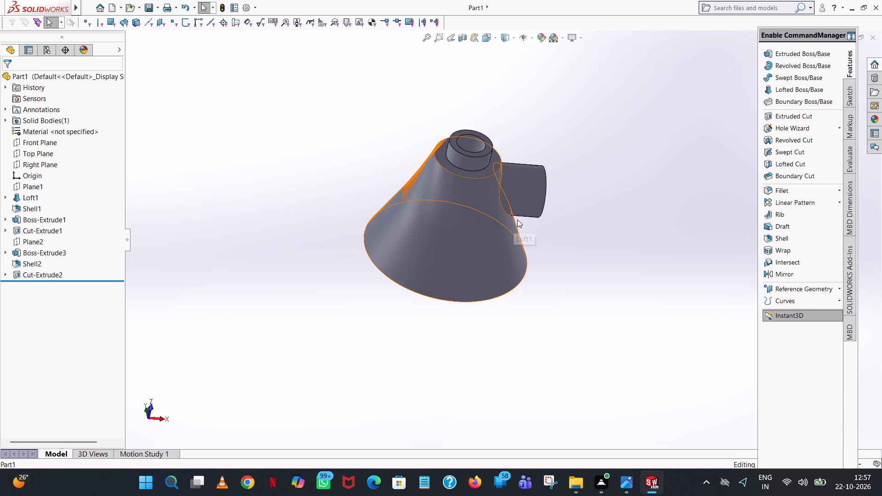
{"action": "middle_click_drag", "start_coordinate": [517, 220], "coordinate": [511, 163]}
{"action": "scroll", "coordinate": [509, 165], "scroll_direction": "down", "scroll_amount": 3}
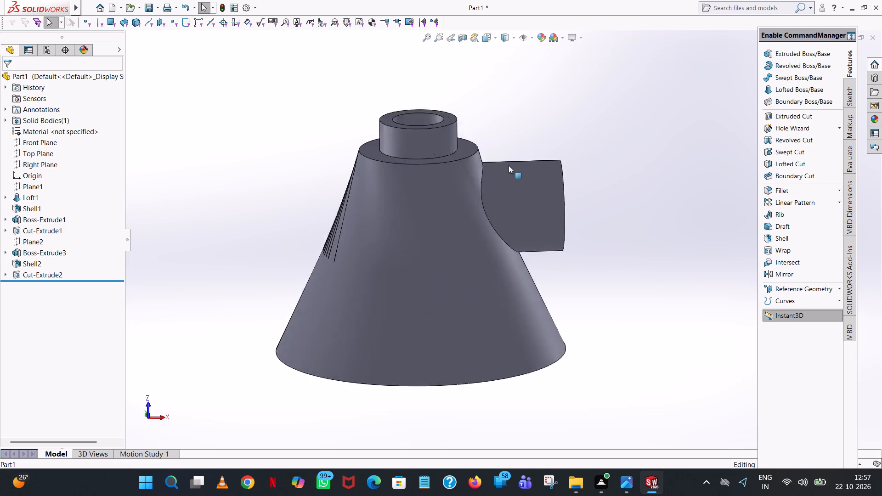
{"action": "scroll", "coordinate": [509, 165], "scroll_direction": "down", "scroll_amount": 3}
{"action": "scroll", "coordinate": [509, 165], "scroll_direction": "up", "scroll_amount": 6}
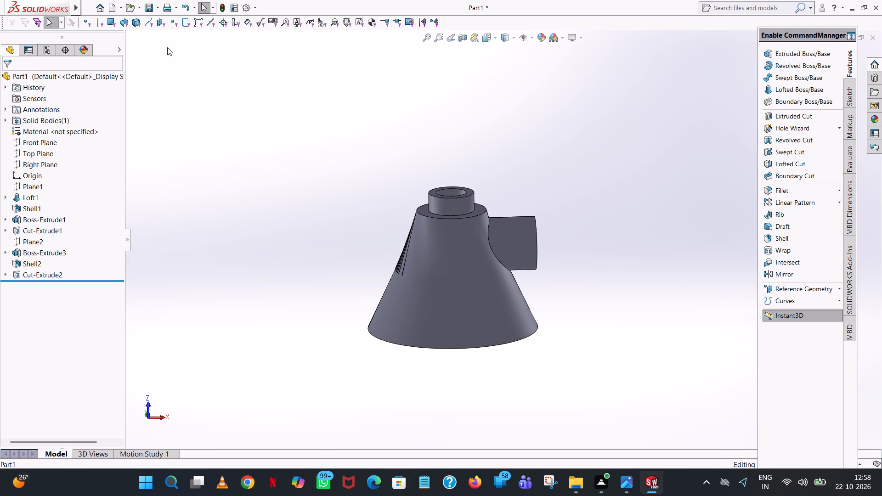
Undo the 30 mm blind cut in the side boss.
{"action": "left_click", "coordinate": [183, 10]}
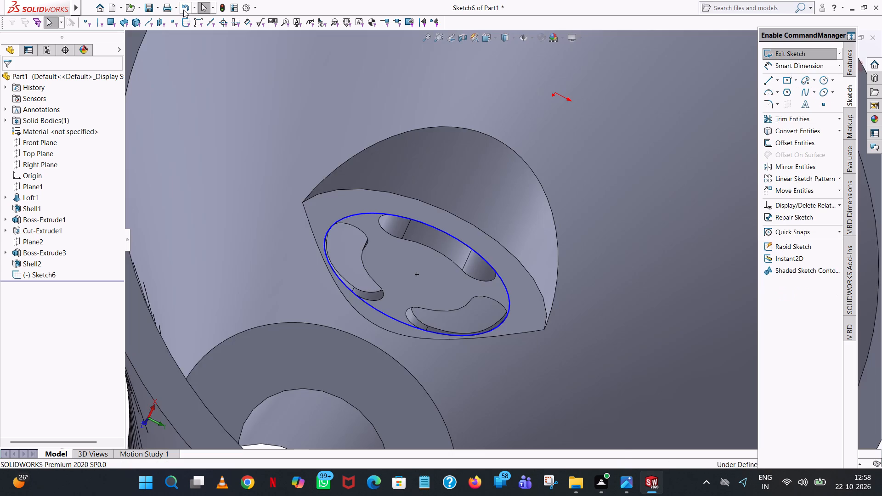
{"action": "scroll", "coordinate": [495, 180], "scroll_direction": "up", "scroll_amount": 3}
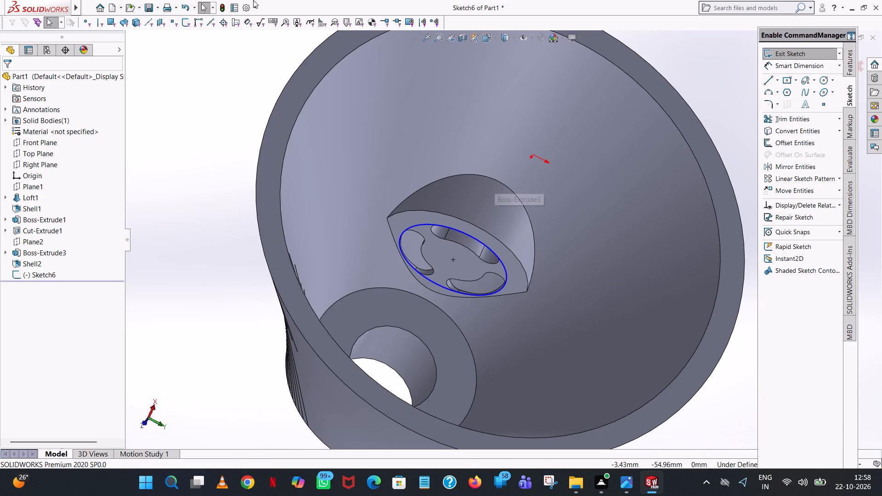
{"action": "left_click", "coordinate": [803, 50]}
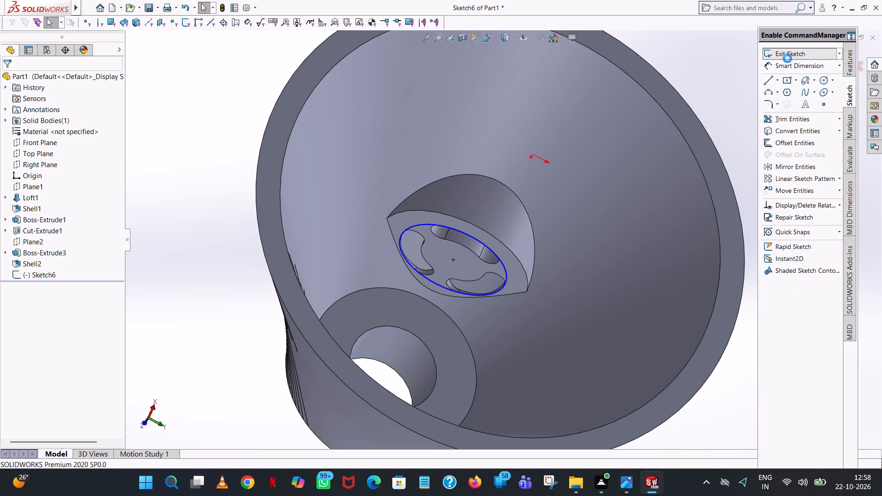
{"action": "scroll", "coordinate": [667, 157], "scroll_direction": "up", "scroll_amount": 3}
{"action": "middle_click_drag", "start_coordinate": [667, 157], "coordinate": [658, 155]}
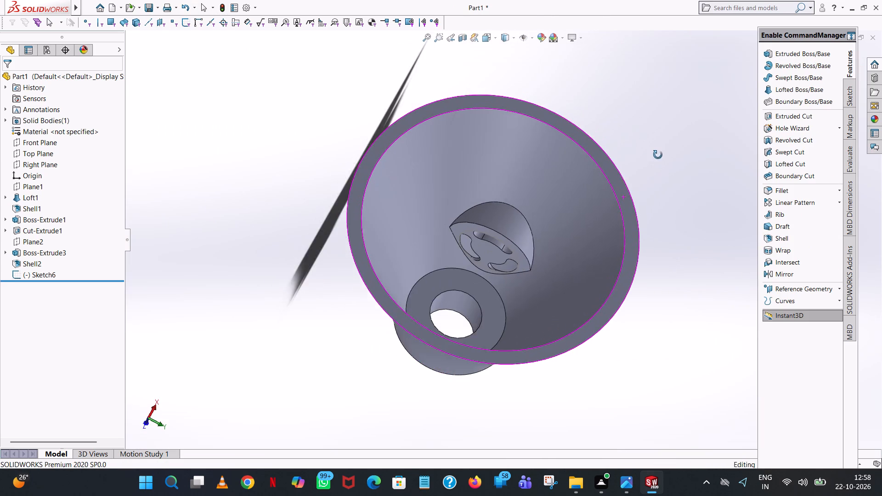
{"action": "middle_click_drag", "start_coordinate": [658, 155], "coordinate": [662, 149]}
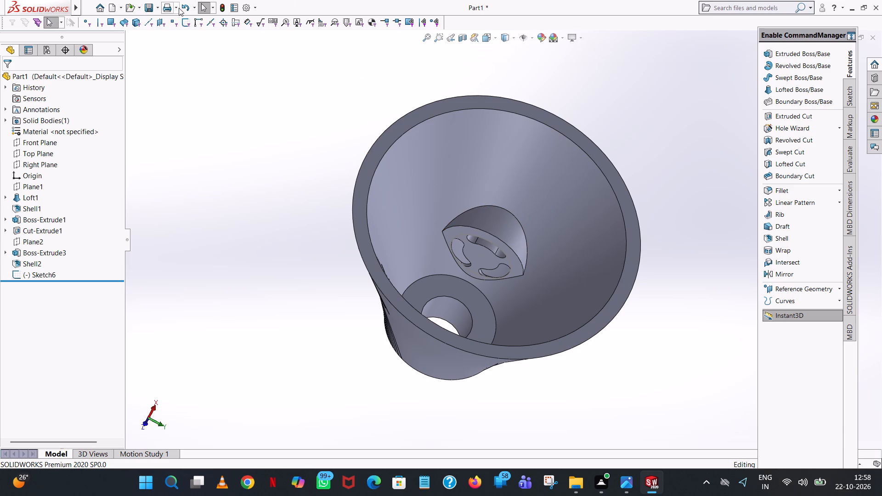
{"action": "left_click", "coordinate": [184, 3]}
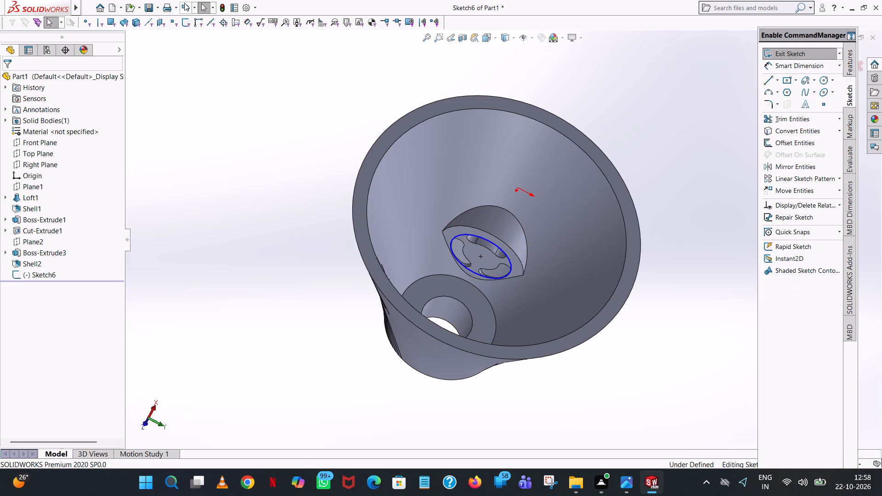
Undo the radius change of the circle on the side boss's inner end face.
{"action": "left_click", "coordinate": [184, 3]}
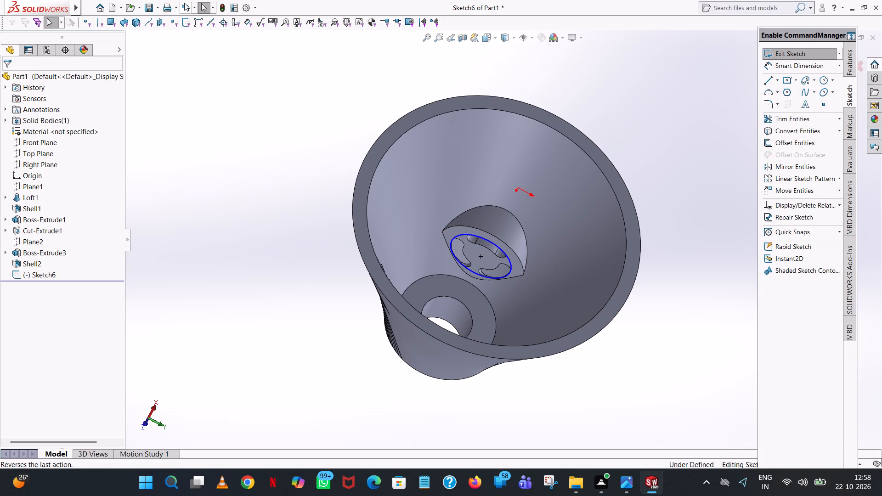
{"action": "key", "text": "ctrl+z"}
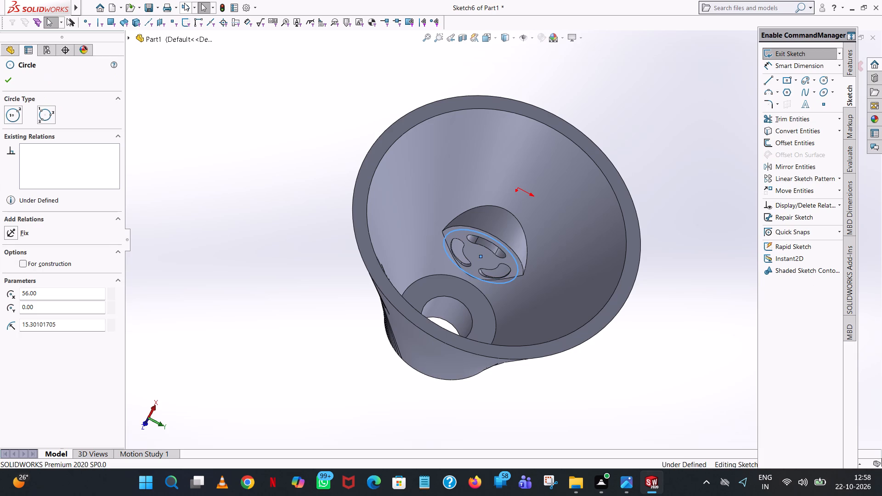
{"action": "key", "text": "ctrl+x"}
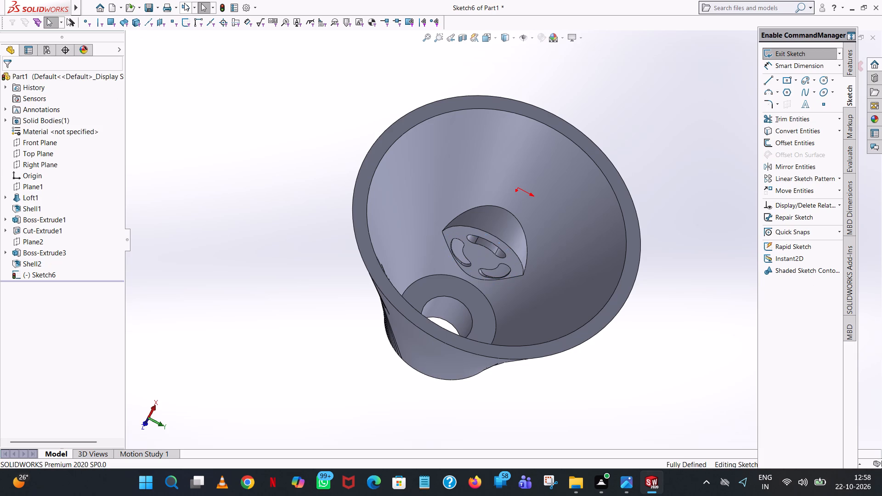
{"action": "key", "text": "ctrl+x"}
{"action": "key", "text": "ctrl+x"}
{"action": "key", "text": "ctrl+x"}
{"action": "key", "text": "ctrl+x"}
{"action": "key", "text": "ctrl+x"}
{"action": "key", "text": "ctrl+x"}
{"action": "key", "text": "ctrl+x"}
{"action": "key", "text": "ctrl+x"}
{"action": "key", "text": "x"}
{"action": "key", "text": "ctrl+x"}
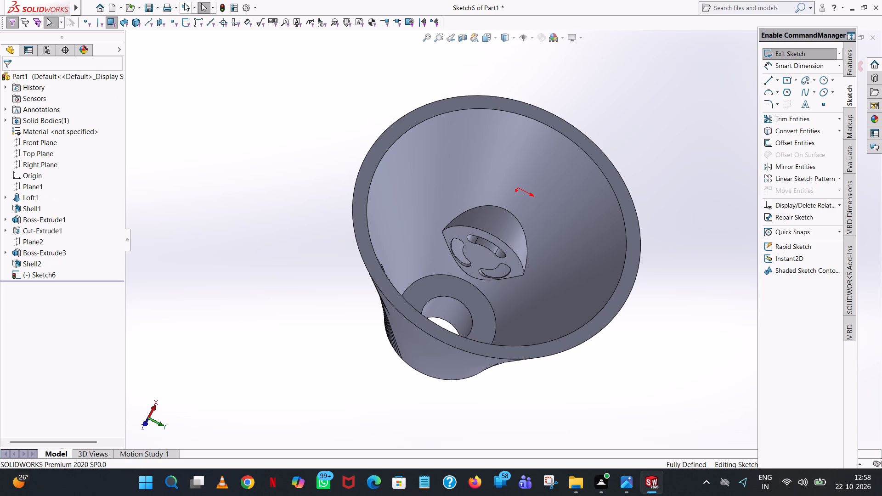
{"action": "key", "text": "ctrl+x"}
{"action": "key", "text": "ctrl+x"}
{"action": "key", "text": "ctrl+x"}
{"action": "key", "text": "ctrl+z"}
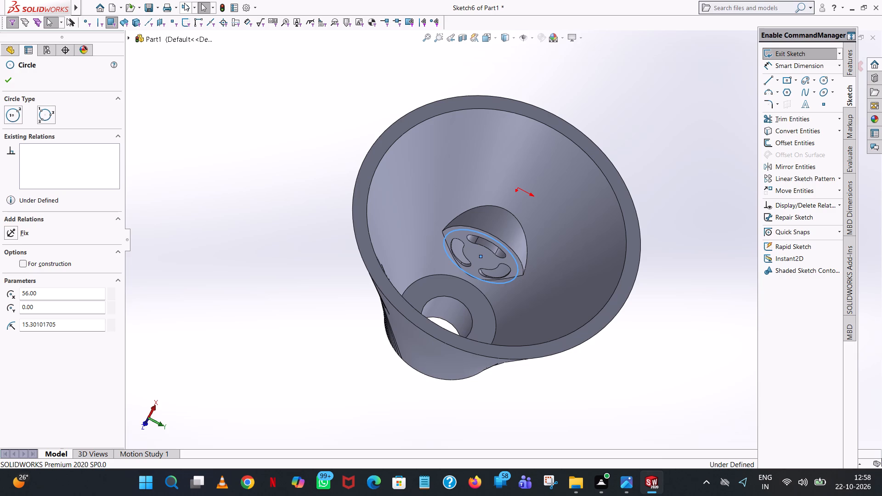
Undo the circle, its sketch on the side boss's inner end face, and the second shell feature.
{"action": "key", "text": "ctrl+z"}
{"action": "key", "text": "ctrl+z"}
{"action": "key", "text": "ctrl+z"}
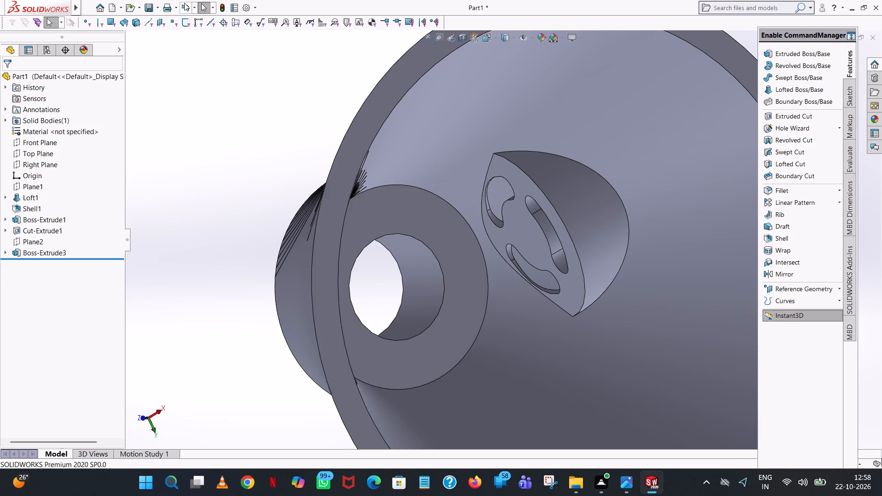
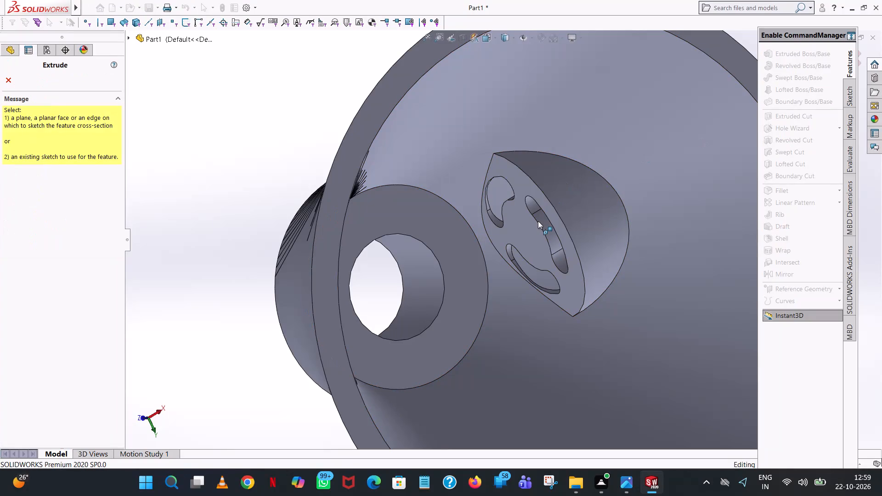
Sketch a circle of 12.5 mm radius on the side boss's inner end face, concentric with the boss.
{"action": "left_click", "coordinate": [538, 221]}
{"action": "left_click", "coordinate": [535, 222]}
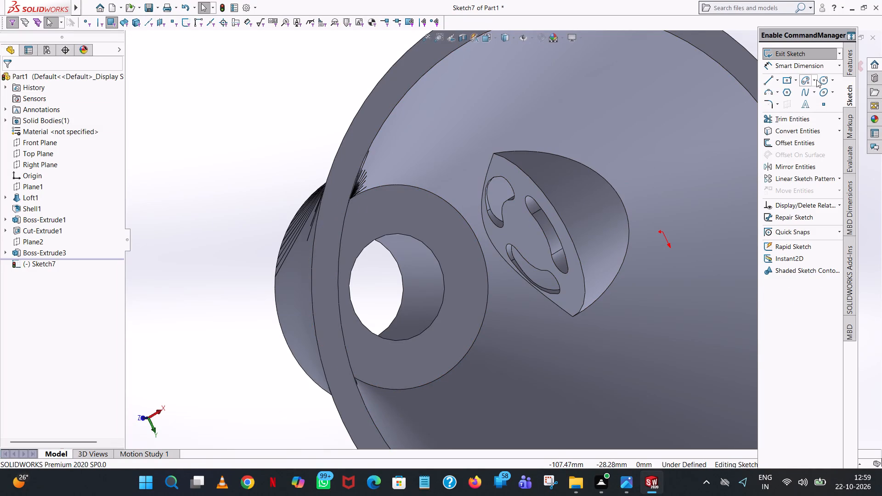
{"action": "left_click", "coordinate": [826, 79]}
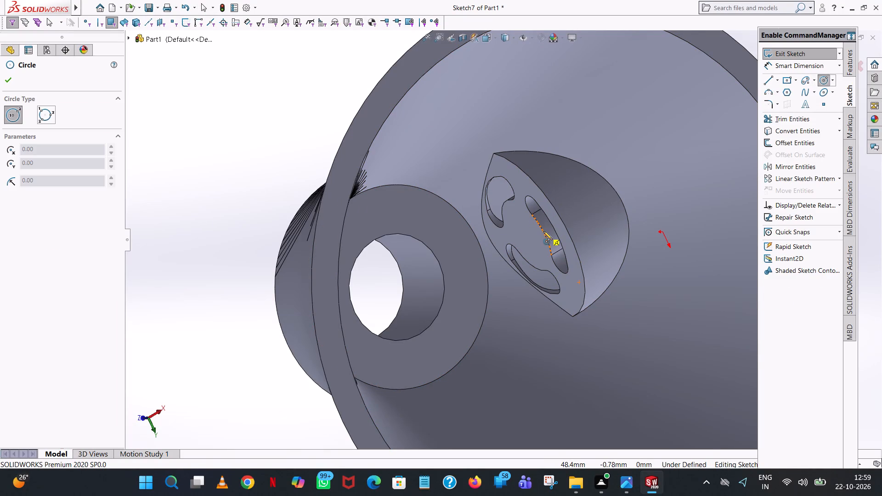
{"action": "left_click", "coordinate": [527, 236]}
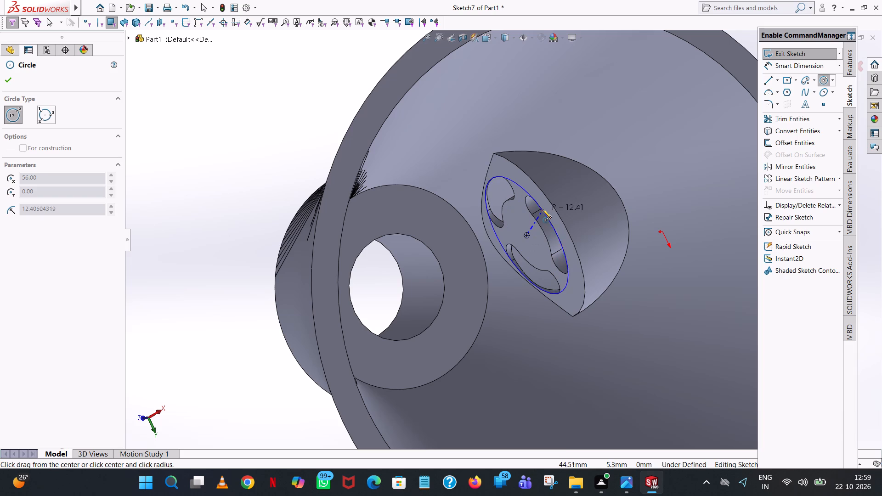
{"action": "left_click", "coordinate": [543, 209]}
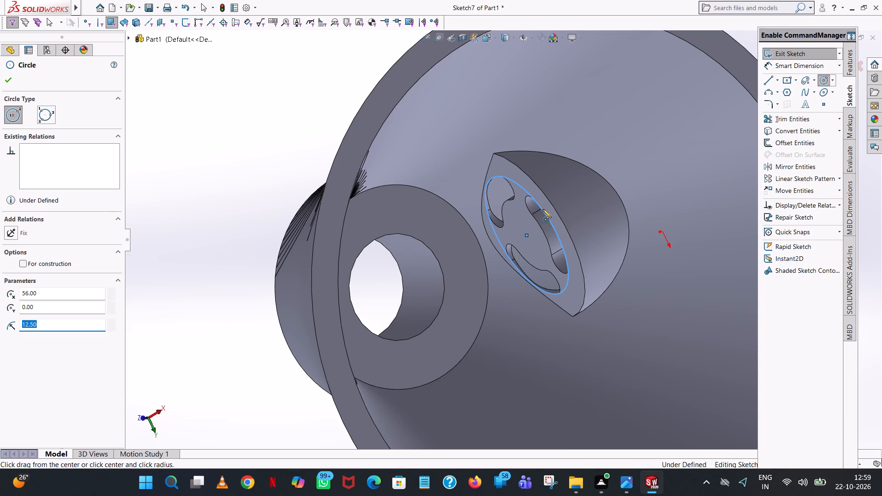
{"action": "type", "text": "17.5-5"}
{"action": "key", "text": "Return"}
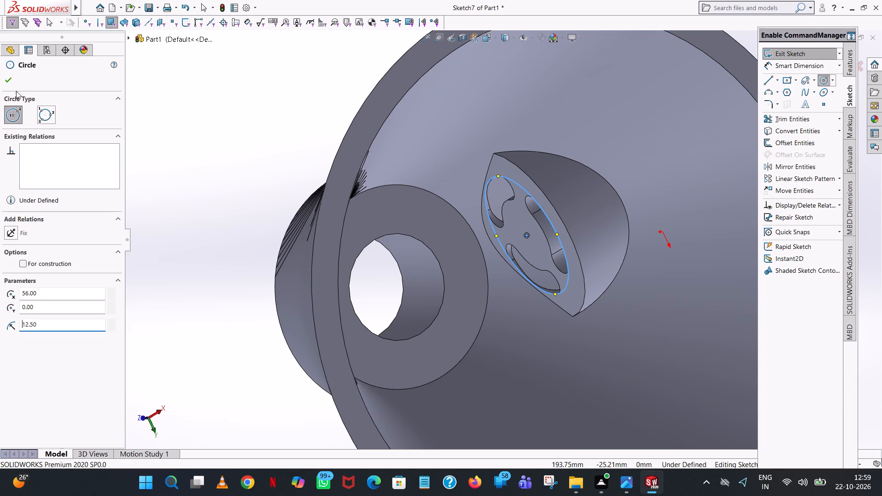
{"action": "left_click_drag", "start_coordinate": [0, 82], "coordinate": [4, 80]}
{"action": "left_click", "coordinate": [8, 79]}
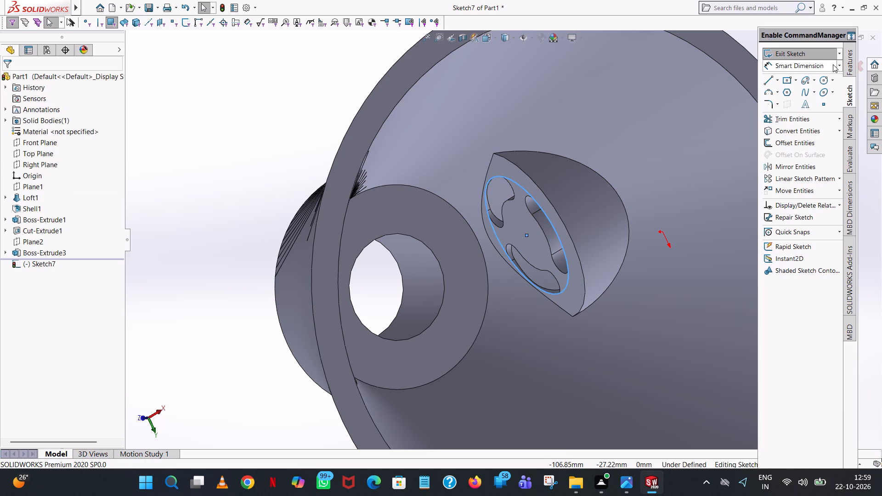
Cut-extrude the circle as a 30 mm blind pocket into the side boss from inside the cone.
{"action": "left_click", "coordinate": [848, 54]}
{"action": "left_click", "coordinate": [786, 114]}
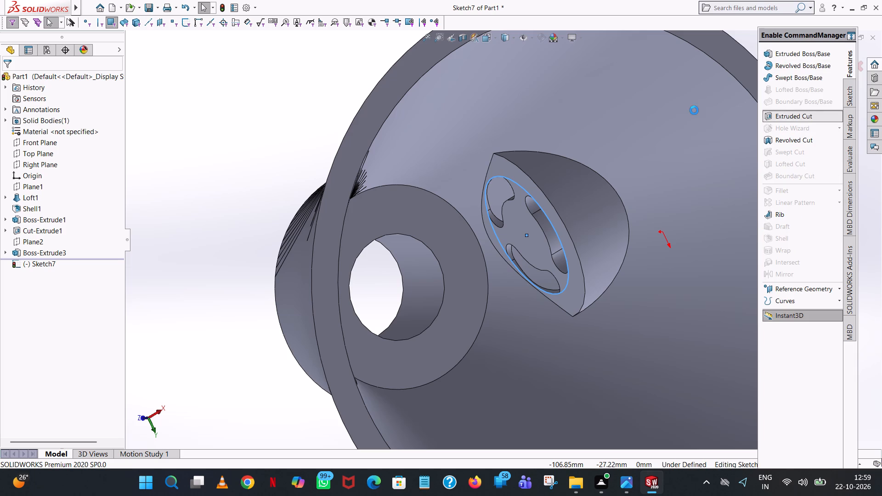
{"action": "middle_click_drag", "start_coordinate": [689, 113], "coordinate": [618, 165]}
{"action": "scroll", "coordinate": [769, 114], "scroll_direction": "up", "scroll_amount": 6}
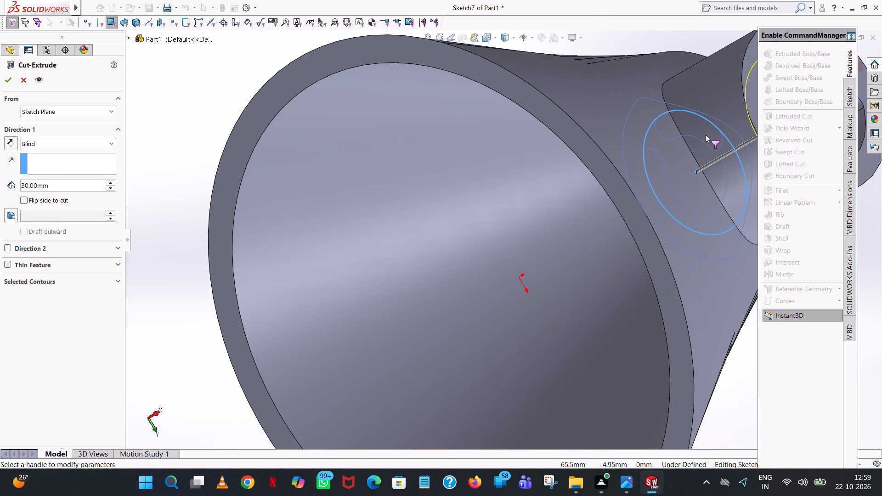
{"action": "scroll", "coordinate": [706, 136], "scroll_direction": "up", "scroll_amount": 5}
{"action": "middle_click_drag", "start_coordinate": [683, 150], "coordinate": [715, 77]}
{"action": "scroll", "coordinate": [715, 77], "scroll_direction": "up", "scroll_amount": 1}
{"action": "left_click", "coordinate": [11, 81]}
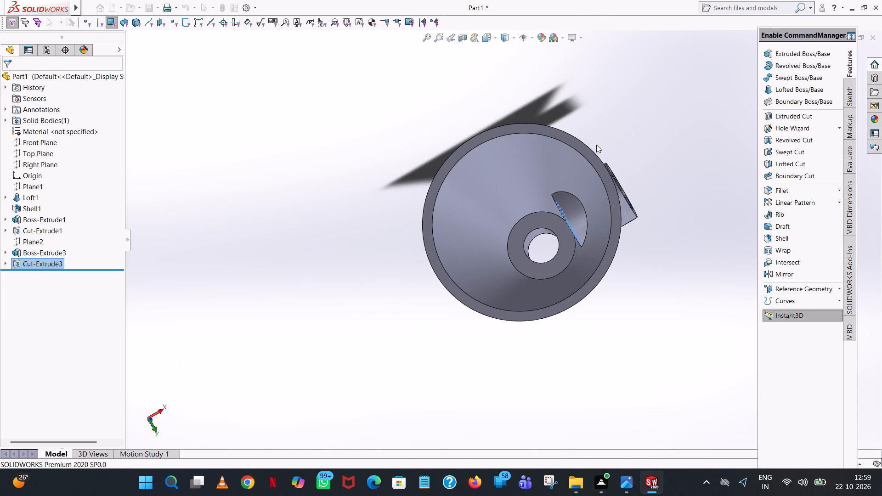
Examine the hollowed side boss and its slotted face from outside, from inside the cone and around the whole part.
{"action": "left_click", "coordinate": [631, 116]}
{"action": "middle_click_drag", "start_coordinate": [630, 122], "coordinate": [554, 257]}
{"action": "scroll", "coordinate": [554, 257], "scroll_direction": "up", "scroll_amount": 1}
{"action": "middle_click_drag", "start_coordinate": [554, 257], "coordinate": [557, 229]}
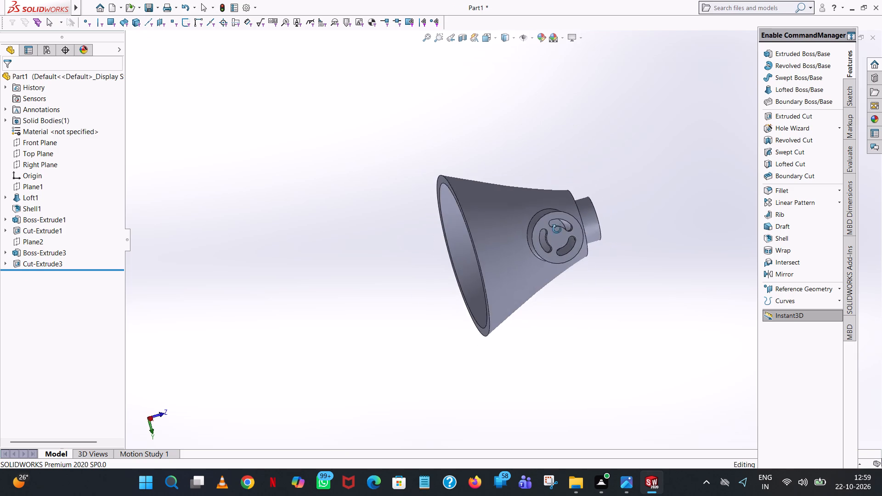
{"action": "middle_click_drag", "start_coordinate": [557, 229], "coordinate": [545, 223]}
{"action": "scroll", "coordinate": [545, 224], "scroll_direction": "up", "scroll_amount": 1}
{"action": "scroll", "coordinate": [546, 229], "scroll_direction": "down", "scroll_amount": 7}
{"action": "middle_click_drag", "start_coordinate": [541, 231], "coordinate": [525, 195]}
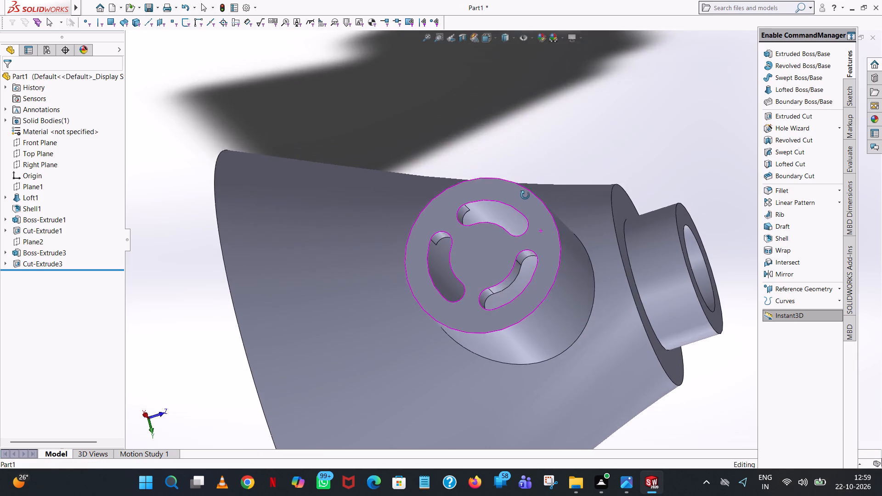
{"action": "middle_click_drag", "start_coordinate": [525, 195], "coordinate": [548, 214]}
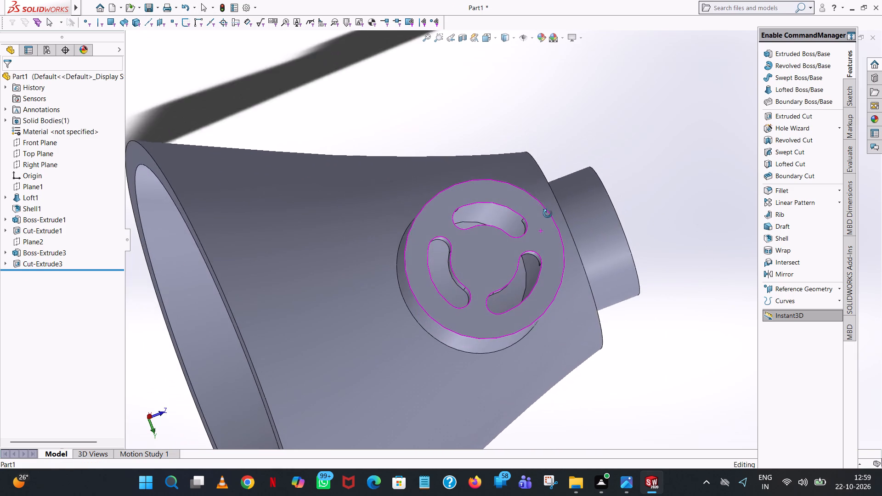
{"action": "middle_click_drag", "start_coordinate": [548, 214], "coordinate": [656, 65]}
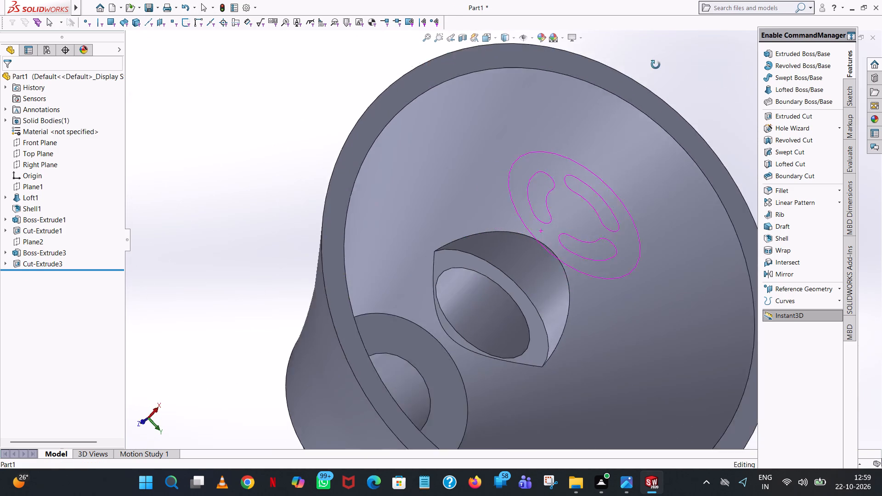
{"action": "middle_click_drag", "start_coordinate": [656, 65], "coordinate": [512, 179]}
{"action": "middle_click", "coordinate": [521, 185]}
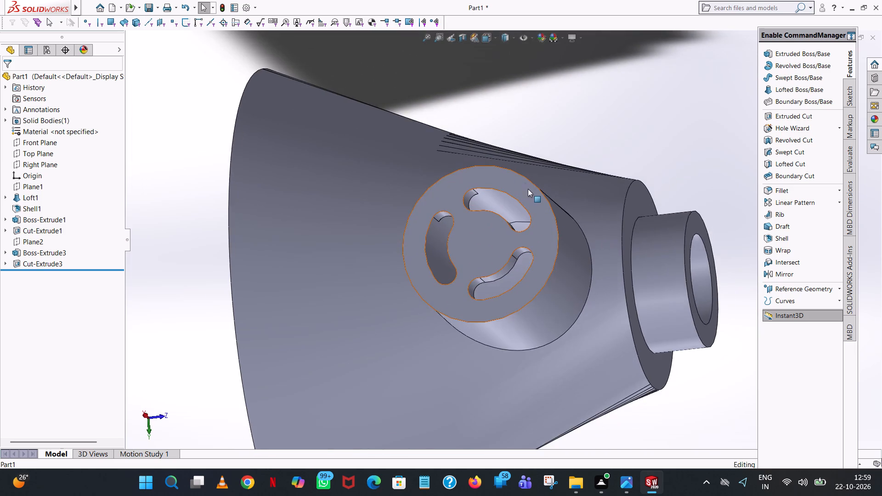
{"action": "scroll", "coordinate": [528, 189], "scroll_direction": "up", "scroll_amount": 2}
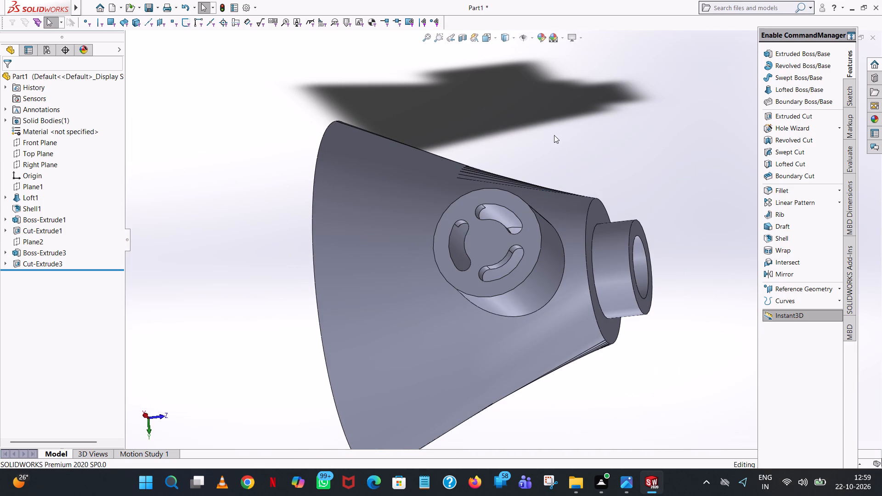
{"action": "middle_click_drag", "start_coordinate": [552, 135], "coordinate": [482, 85]}
{"action": "scroll", "coordinate": [573, 228], "scroll_direction": "up", "scroll_amount": 5}
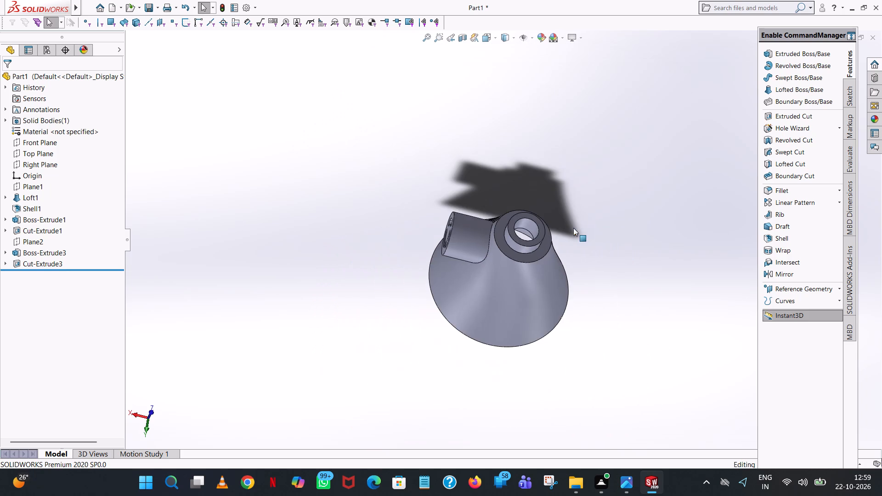
{"action": "middle_click_drag", "start_coordinate": [599, 288], "coordinate": [594, 84]}
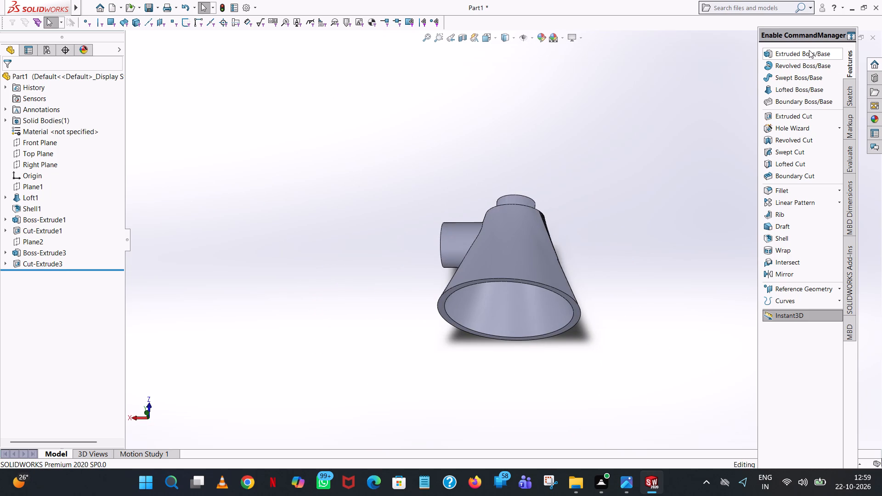
Start a boss-extrude sketch on the cone's wide rim face and draw an origin-centred circle of 56 mm radius on its outer edge.
{"action": "left_click", "coordinate": [809, 50]}
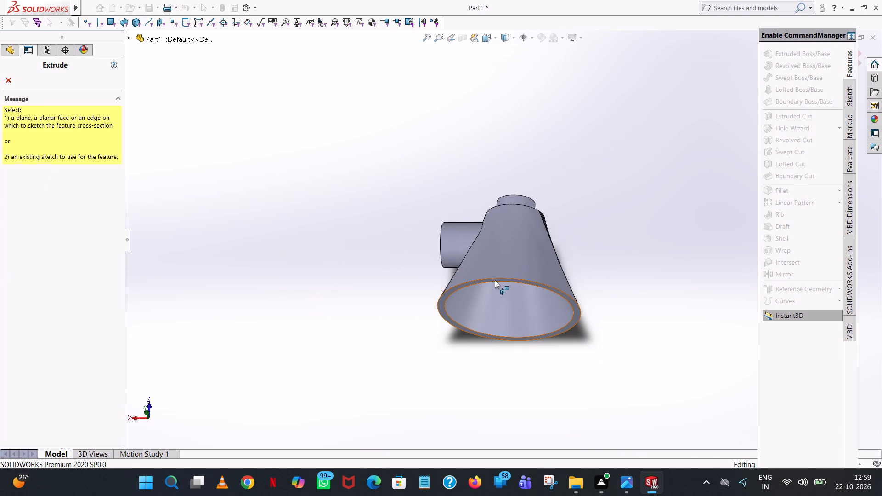
{"action": "left_click", "coordinate": [495, 280]}
{"action": "scroll", "coordinate": [654, 304], "scroll_direction": "down", "scroll_amount": 4}
{"action": "left_click", "coordinate": [824, 78]}
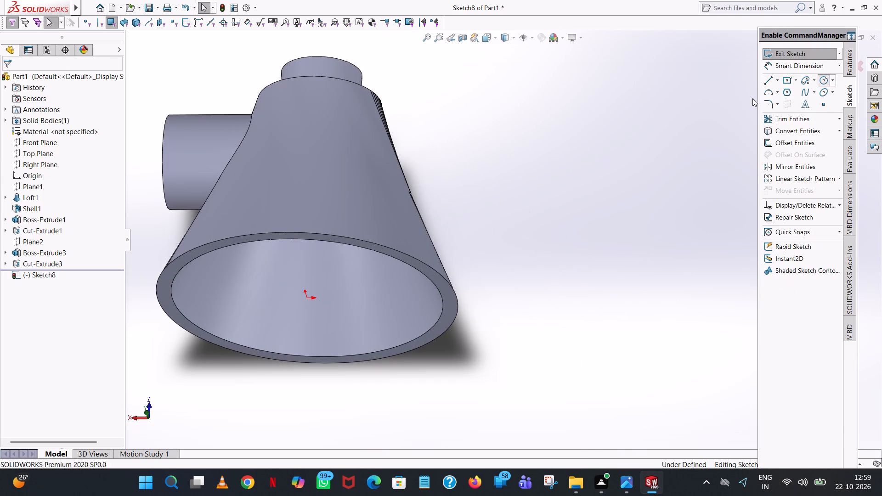
{"action": "left_click", "coordinate": [307, 297]}
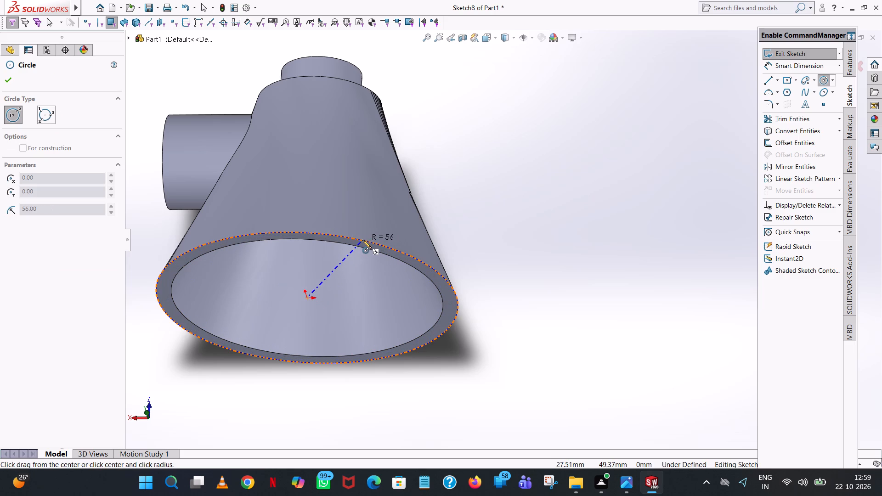
{"action": "left_click", "coordinate": [362, 240]}
{"action": "right_click", "coordinate": [362, 240]}
{"action": "left_click", "coordinate": [376, 243]}
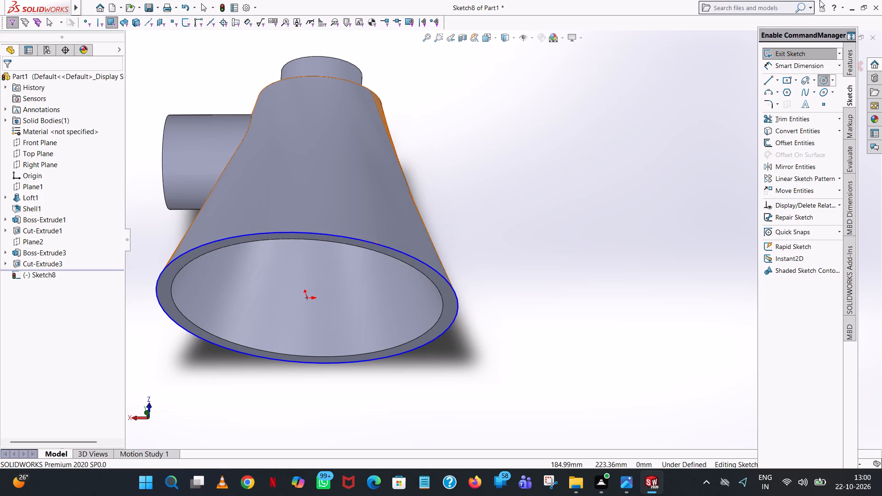
Draw a second origin-centred circle around the wide rim with a radius of 59 mm.
{"action": "left_click", "coordinate": [823, 78]}
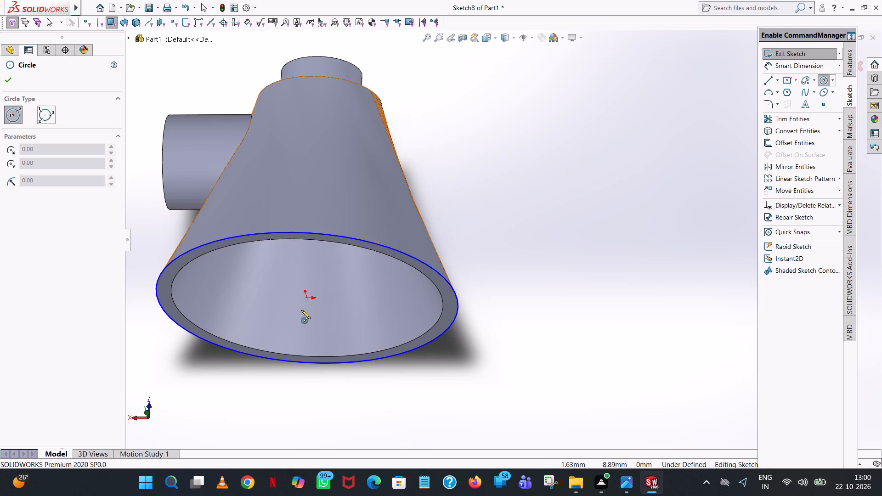
{"action": "left_click", "coordinate": [307, 297]}
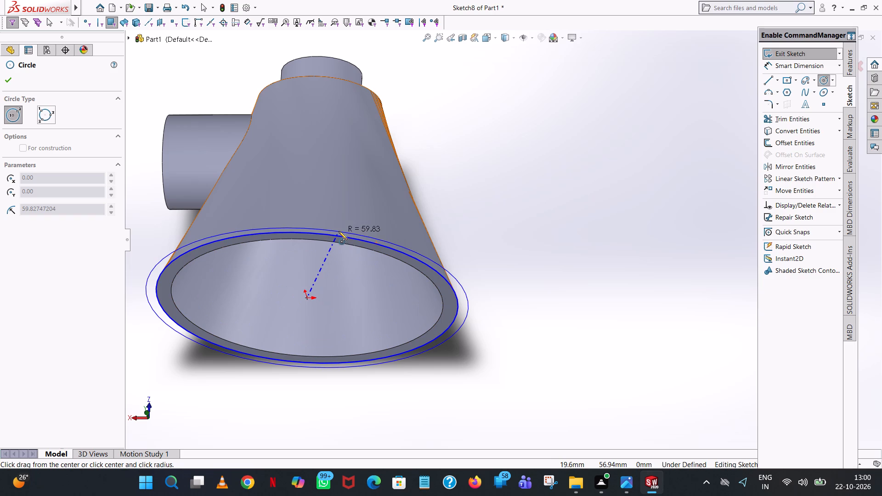
{"action": "left_click", "coordinate": [337, 229]}
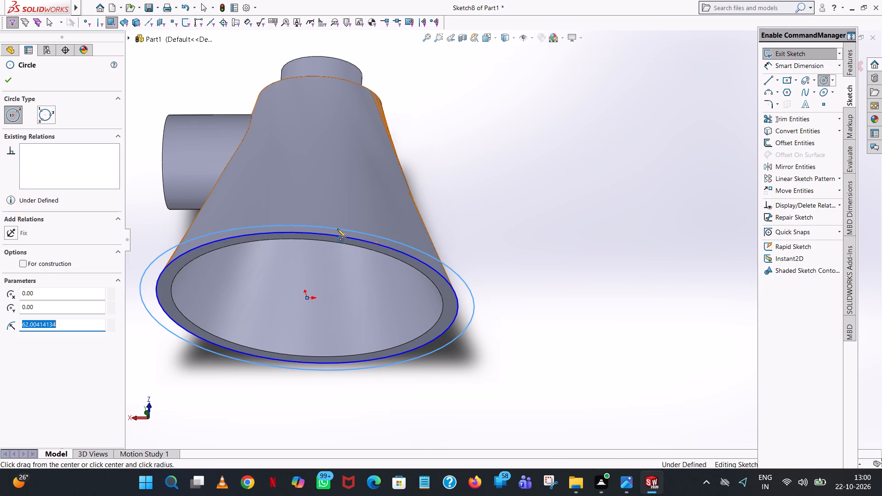
{"action": "type", "text": "112"}
{"action": "type", "text": "/2"}
{"action": "left_click", "coordinate": [47, 372]}
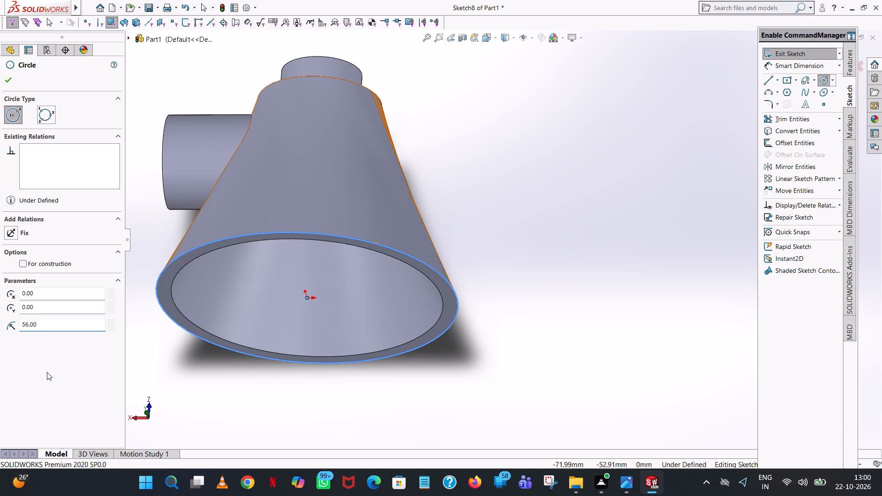
{"action": "left_click", "coordinate": [51, 327]}
{"action": "type", "text": "+3"}
{"action": "key", "text": "Return"}
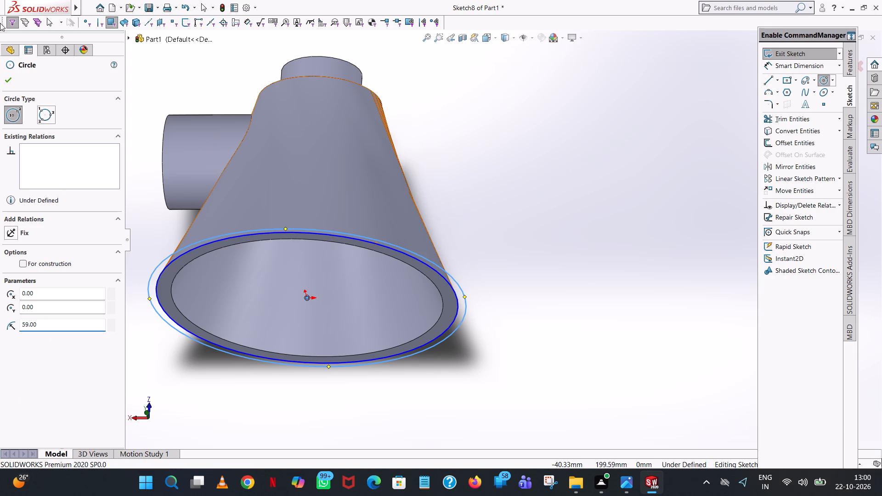
{"action": "left_click", "coordinate": [6, 83]}
Dimension the diameters of both concentric circles at the cone's wide end.
{"action": "middle_click_drag", "start_coordinate": [457, 133], "coordinate": [473, 197]}
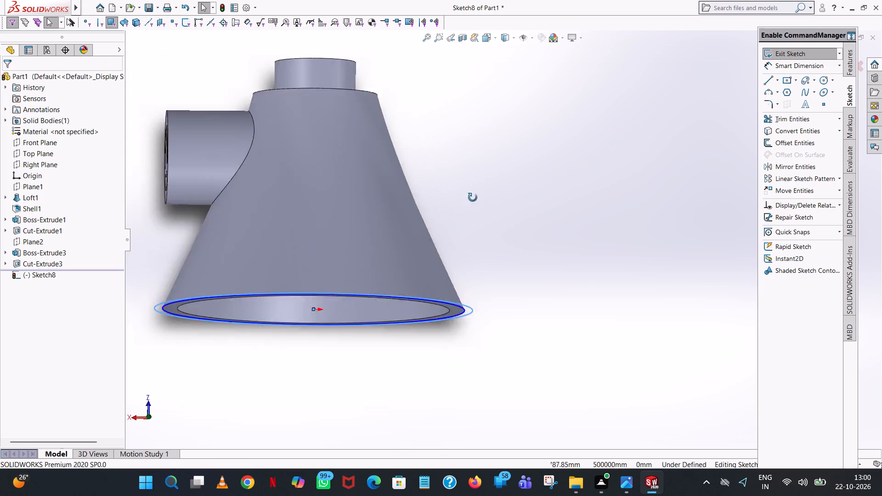
{"action": "middle_click_drag", "start_coordinate": [473, 197], "coordinate": [489, 271]}
{"action": "scroll", "coordinate": [489, 271], "scroll_direction": "up", "scroll_amount": 1}
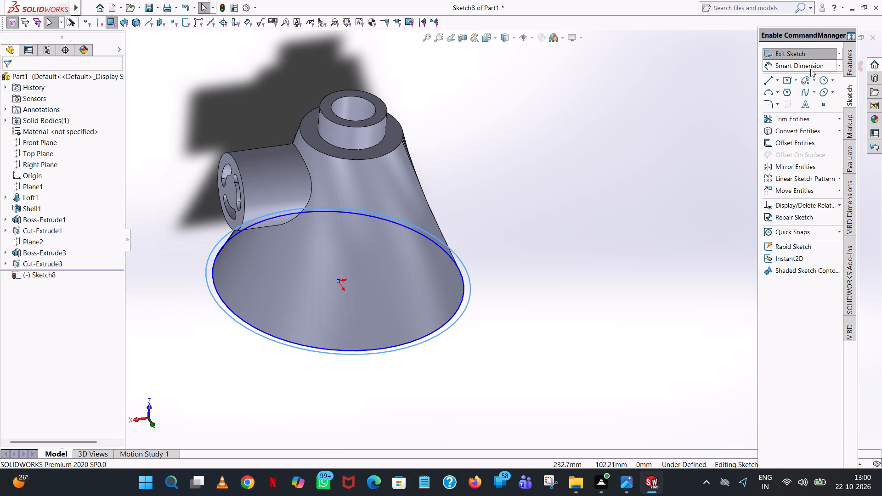
{"action": "left_click", "coordinate": [807, 65]}
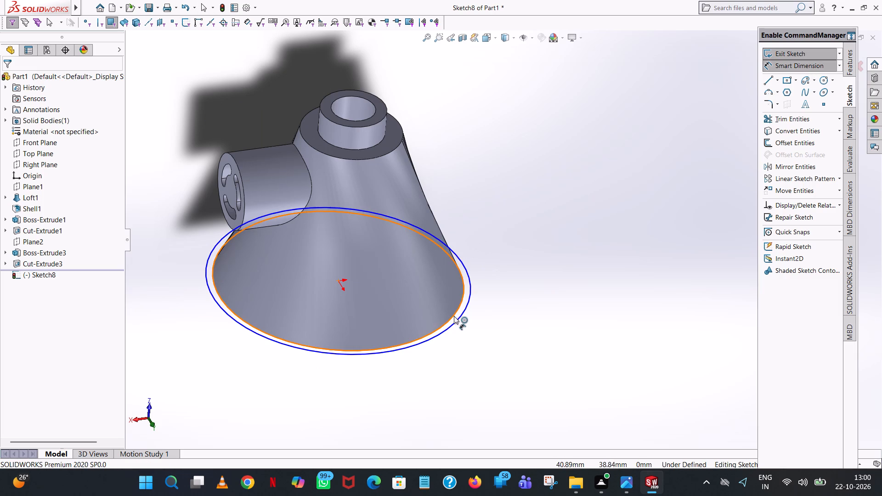
{"action": "left_click", "coordinate": [454, 316]}
{"action": "left_click", "coordinate": [611, 274]}
{"action": "double_click", "coordinate": [566, 256]}
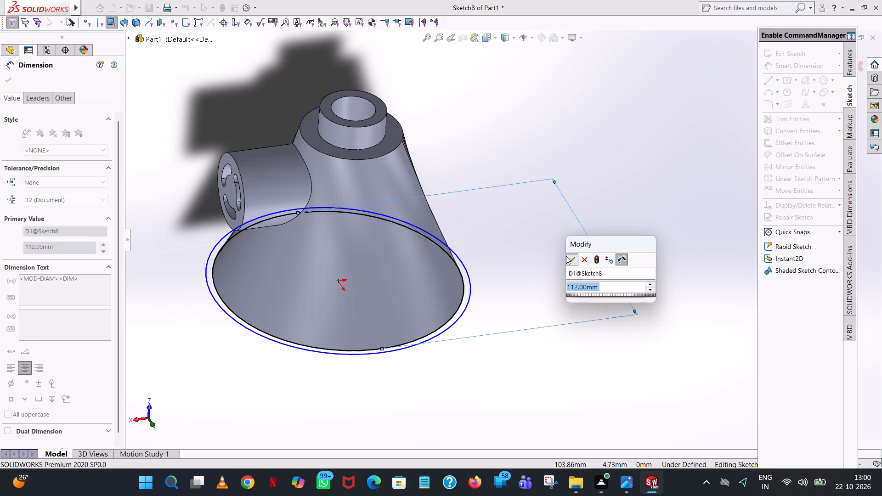
{"action": "left_click", "coordinate": [472, 291]}
{"action": "left_click", "coordinate": [650, 210]}
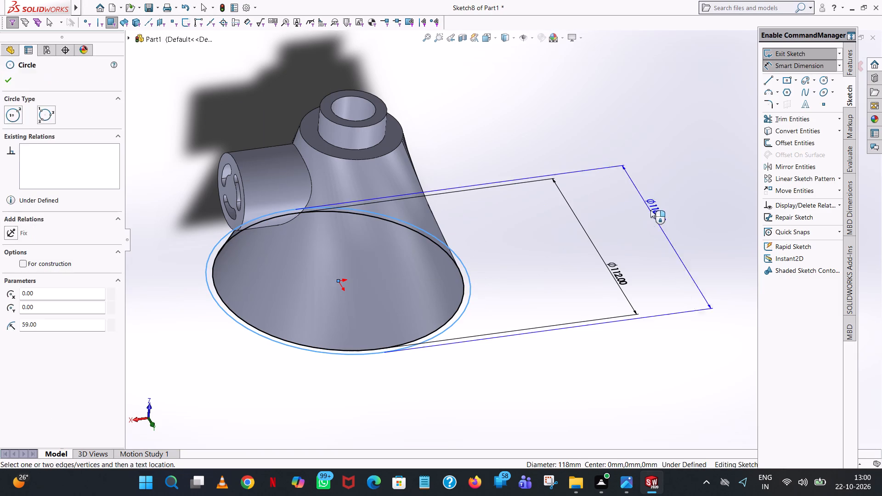
{"action": "left_click", "coordinate": [608, 195]}
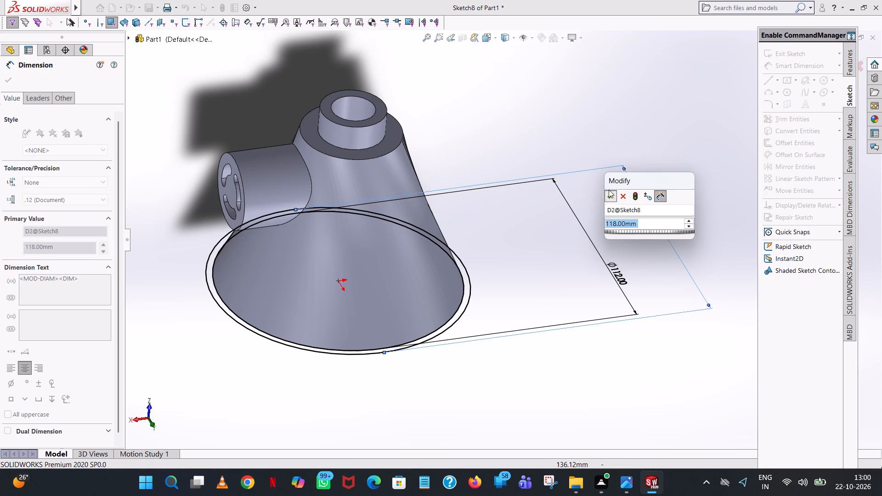
{"action": "left_click", "coordinate": [594, 77]}
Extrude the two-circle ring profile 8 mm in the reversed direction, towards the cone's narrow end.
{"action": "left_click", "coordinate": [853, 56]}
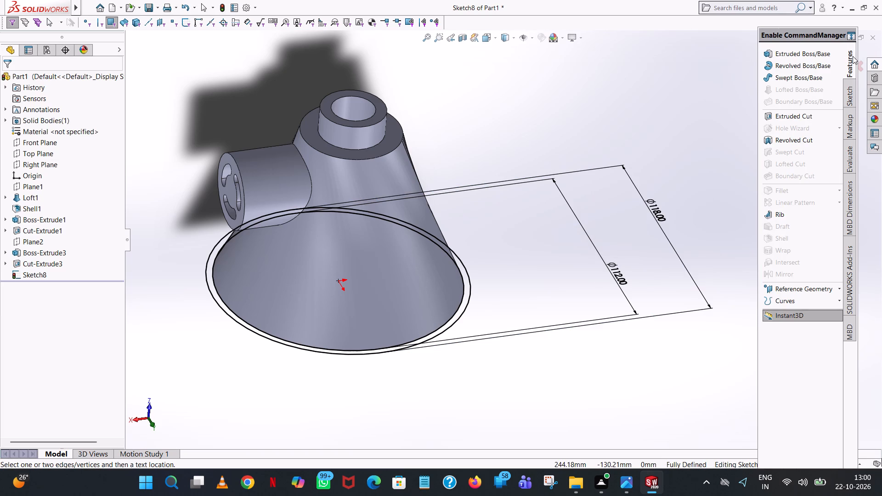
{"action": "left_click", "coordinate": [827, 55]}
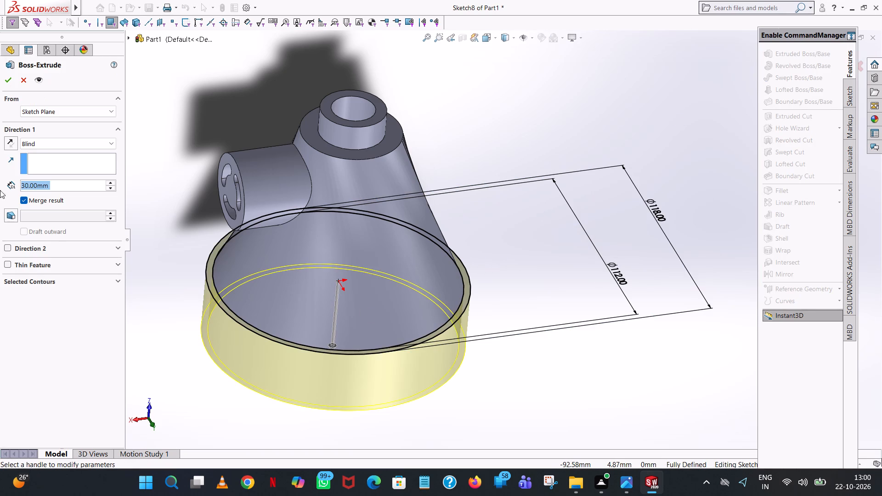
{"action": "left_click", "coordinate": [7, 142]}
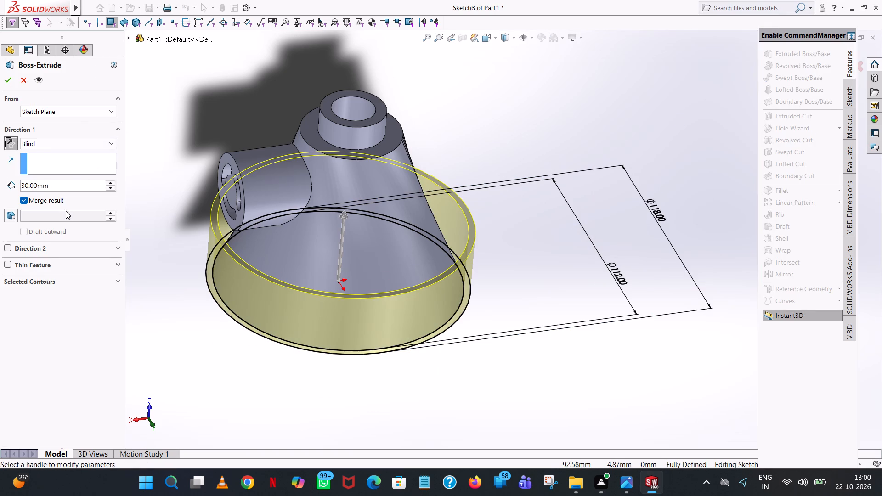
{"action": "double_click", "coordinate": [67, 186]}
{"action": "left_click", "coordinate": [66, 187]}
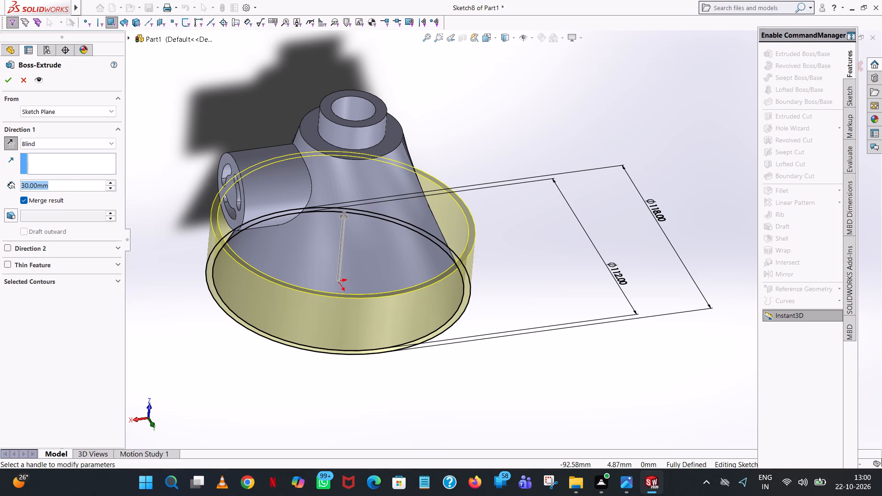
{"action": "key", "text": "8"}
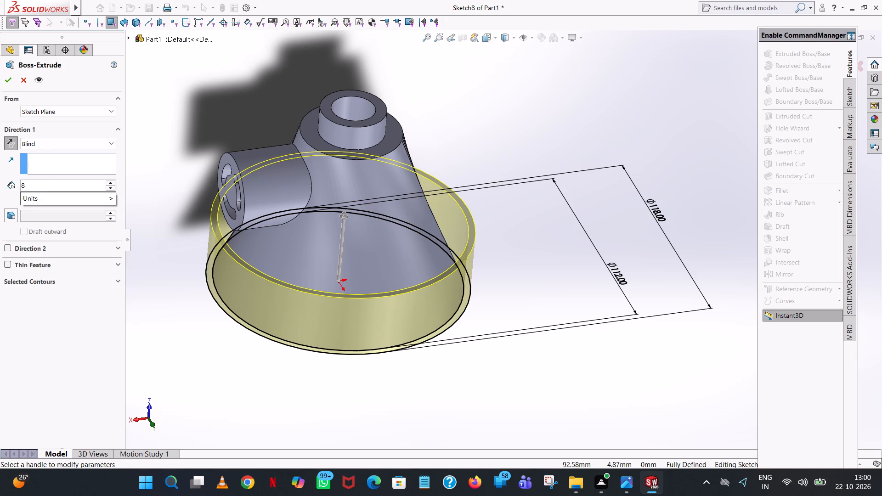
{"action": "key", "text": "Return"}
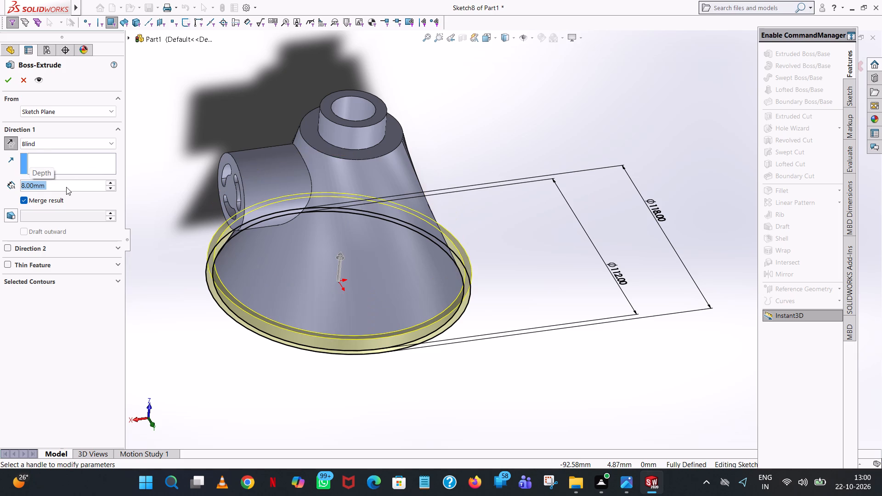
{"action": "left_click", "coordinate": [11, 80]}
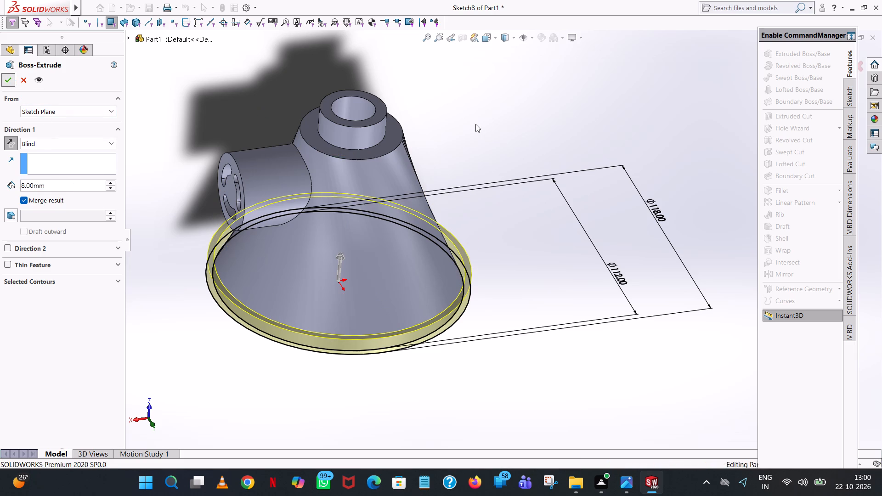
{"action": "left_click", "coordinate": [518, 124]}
Examine the extruded ring and how it meets the cone's wide end, from the side, from above and close up.
{"action": "middle_click_drag", "start_coordinate": [513, 128], "coordinate": [489, 64]}
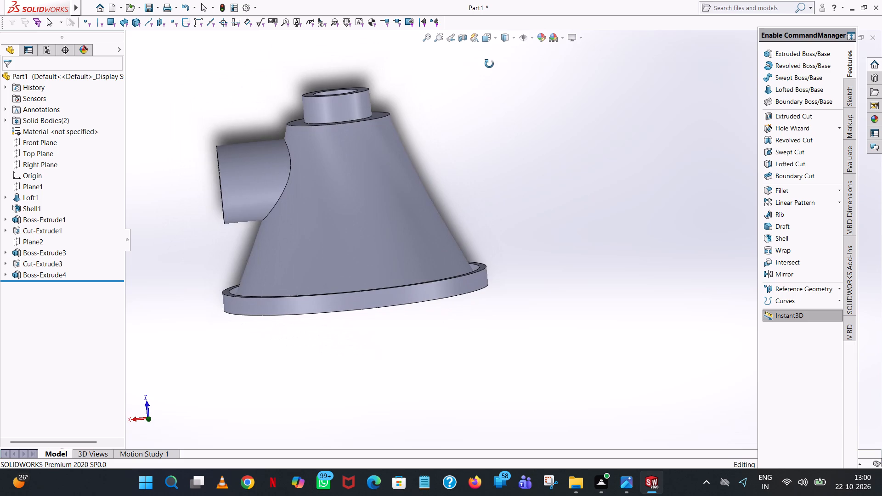
{"action": "middle_click_drag", "start_coordinate": [489, 64], "coordinate": [501, 153]}
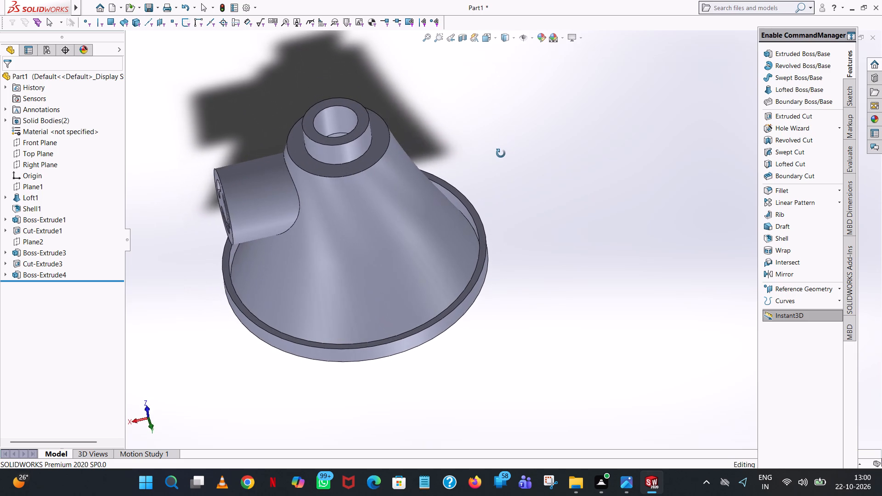
{"action": "middle_click_drag", "start_coordinate": [501, 153], "coordinate": [497, 150]}
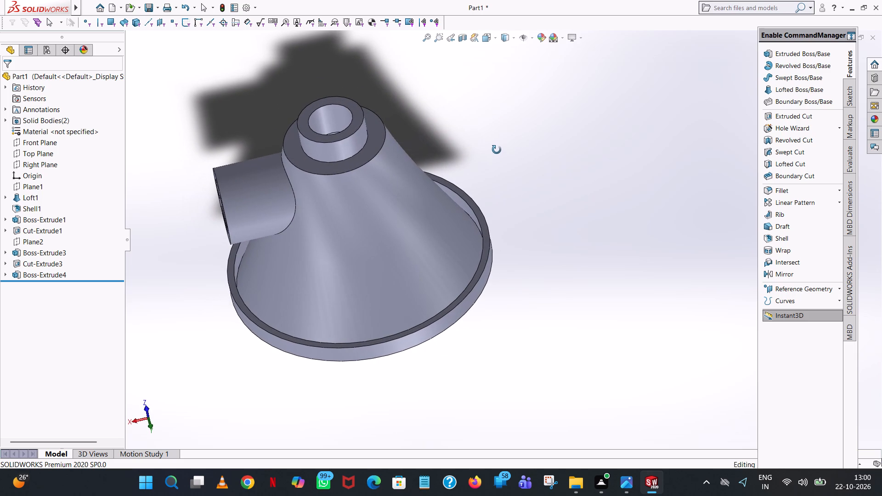
{"action": "middle_click_drag", "start_coordinate": [497, 150], "coordinate": [507, 166]}
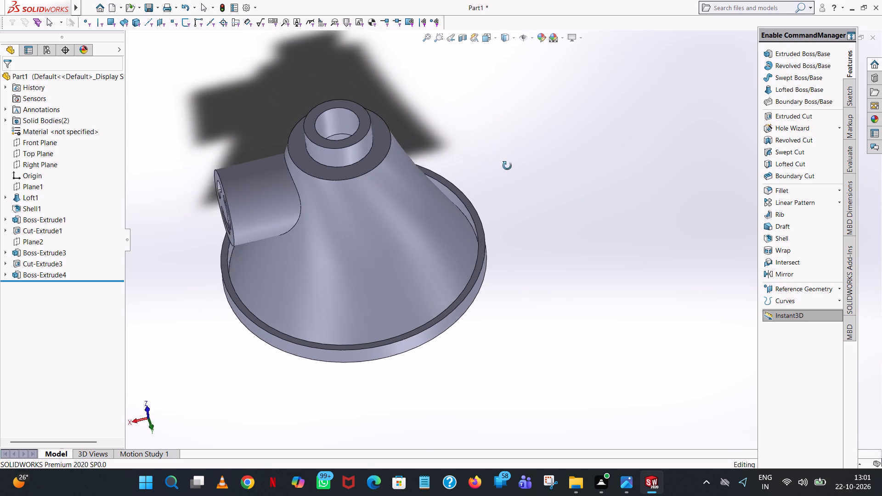
{"action": "middle_click_drag", "start_coordinate": [507, 166], "coordinate": [500, 191]}
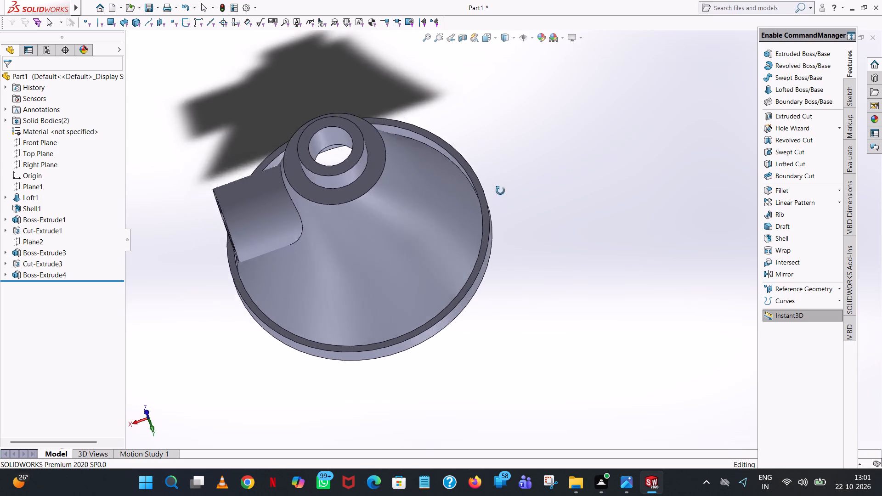
{"action": "middle_click_drag", "start_coordinate": [500, 191], "coordinate": [510, 51]}
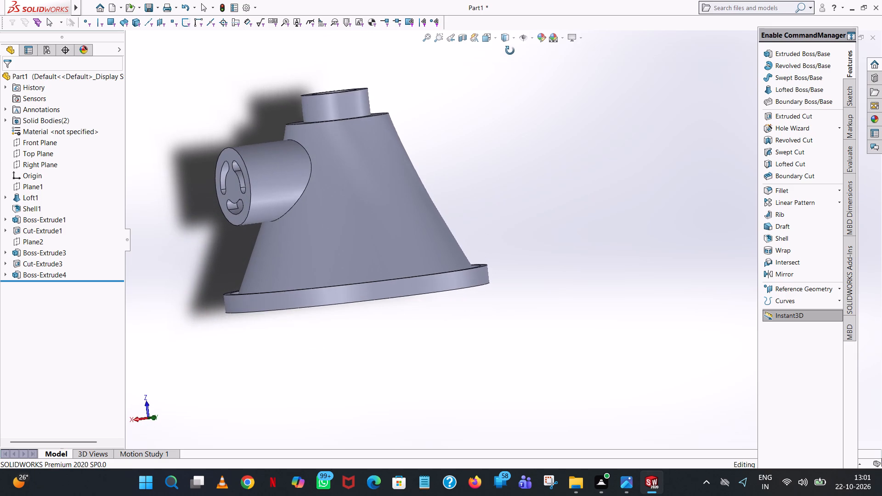
{"action": "middle_click_drag", "start_coordinate": [510, 51], "coordinate": [510, 50]}
{"action": "scroll", "coordinate": [328, 276], "scroll_direction": "down", "scroll_amount": 7}
{"action": "middle_click_drag", "start_coordinate": [328, 278], "coordinate": [365, 338]}
{"action": "scroll", "coordinate": [351, 312], "scroll_direction": "up", "scroll_amount": 1}
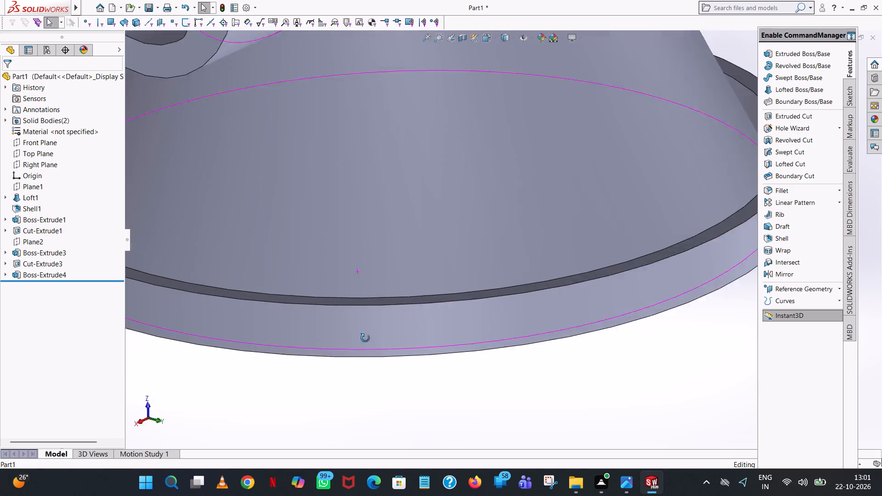
{"action": "scroll", "coordinate": [365, 338], "scroll_direction": "up", "scroll_amount": 1}
{"action": "middle_click_drag", "start_coordinate": [365, 338], "coordinate": [372, 365]}
{"action": "scroll", "coordinate": [419, 251], "scroll_direction": "down", "scroll_amount": 5}
{"action": "scroll", "coordinate": [417, 254], "scroll_direction": "up", "scroll_amount": 8}
{"action": "scroll", "coordinate": [417, 257], "scroll_direction": "down", "scroll_amount": 2}
{"action": "middle_click_drag", "start_coordinate": [417, 257], "coordinate": [412, 269]}
{"action": "scroll", "coordinate": [415, 262], "scroll_direction": "up", "scroll_amount": 1}
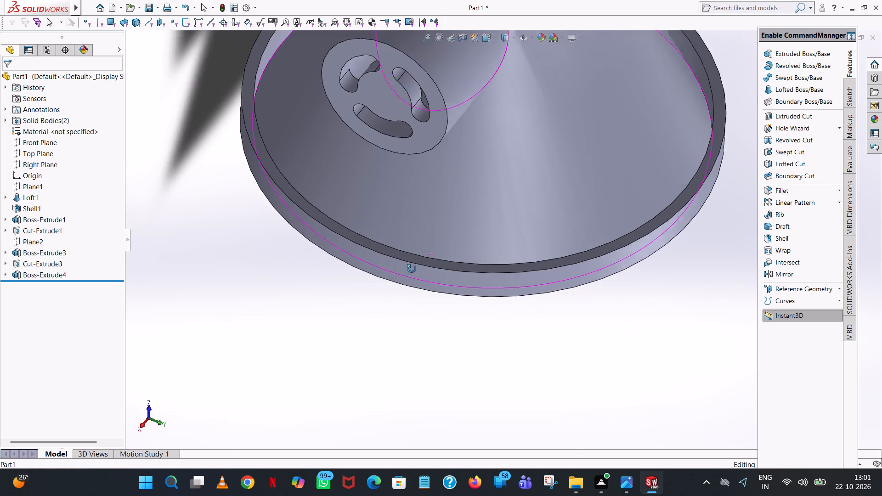
{"action": "middle_click_drag", "start_coordinate": [412, 269], "coordinate": [411, 204]}
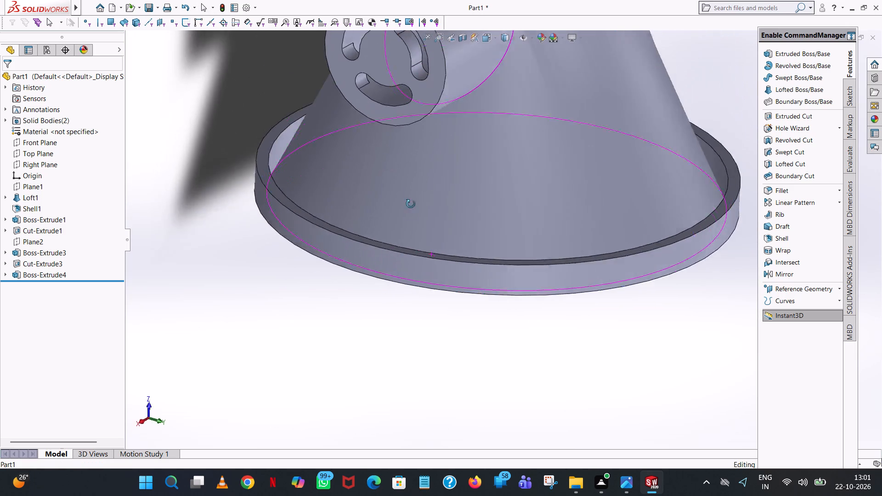
{"action": "middle_click_drag", "start_coordinate": [411, 204], "coordinate": [384, 163]}
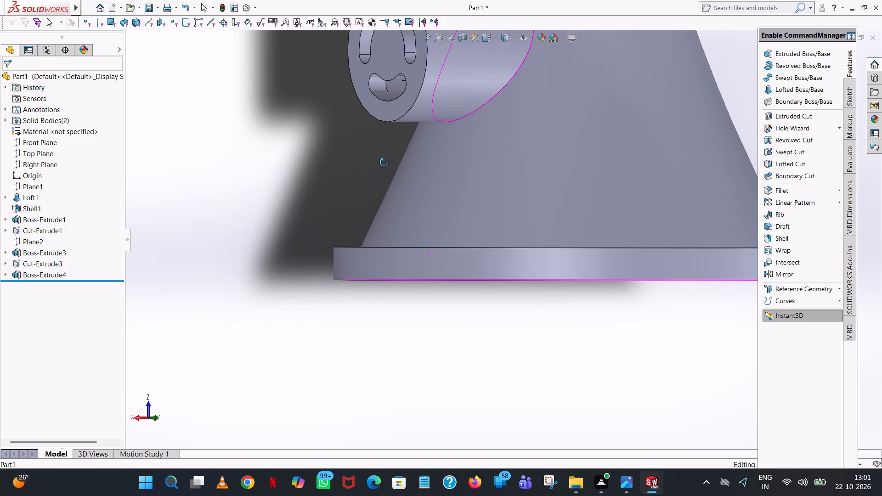
{"action": "middle_click_drag", "start_coordinate": [384, 163], "coordinate": [384, 167]}
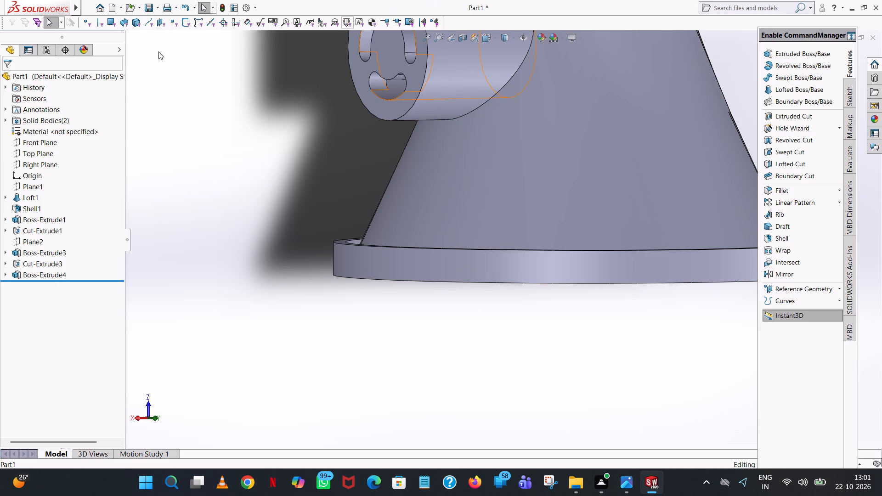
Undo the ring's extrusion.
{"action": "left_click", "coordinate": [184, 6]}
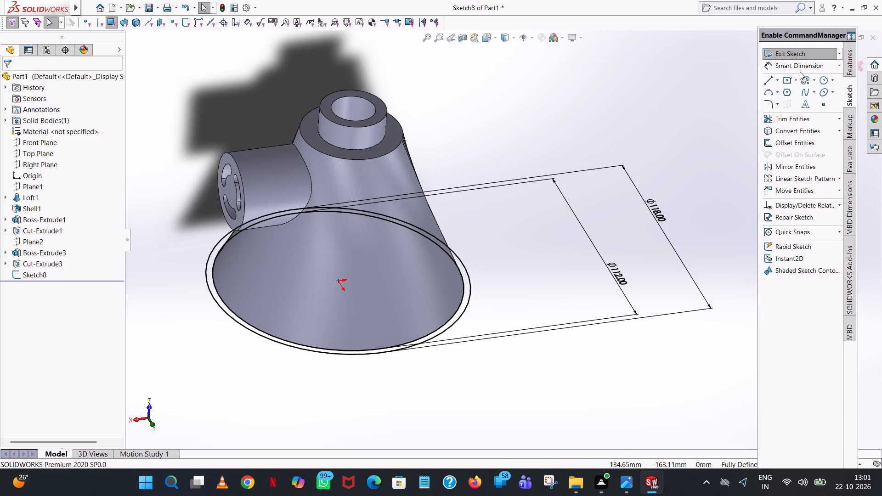
Extrude the two-circle ring sketch 8 mm away from the cone, beyond its wide end.
{"action": "left_click", "coordinate": [851, 61]}
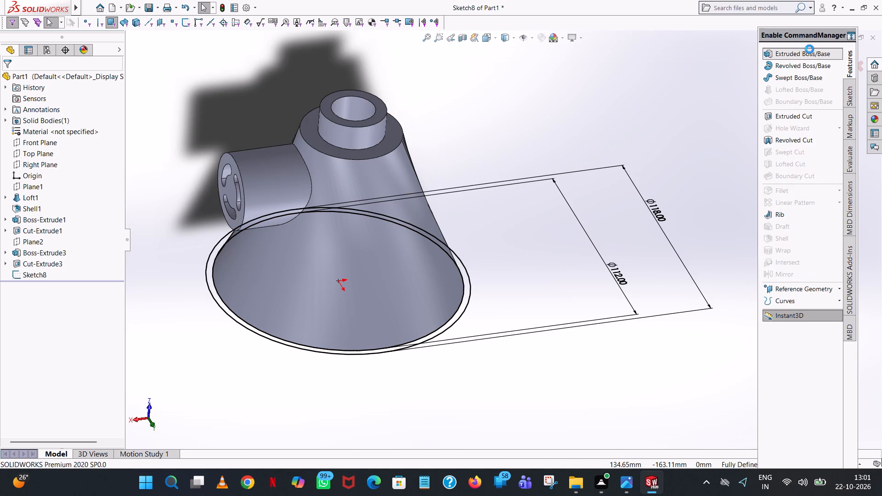
{"action": "left_click", "coordinate": [809, 49]}
{"action": "middle_click_drag", "start_coordinate": [579, 303], "coordinate": [560, 219]}
{"action": "scroll", "coordinate": [559, 222], "scroll_direction": "down", "scroll_amount": 1}
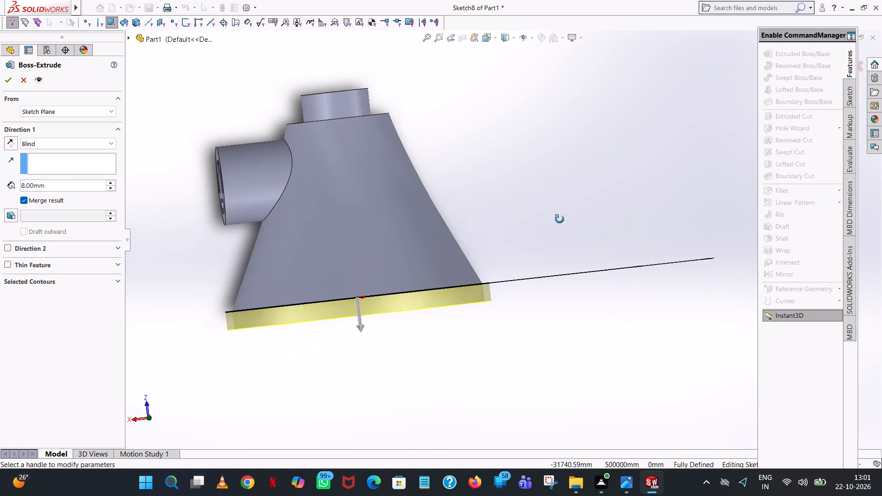
{"action": "middle_click_drag", "start_coordinate": [560, 219], "coordinate": [555, 241]}
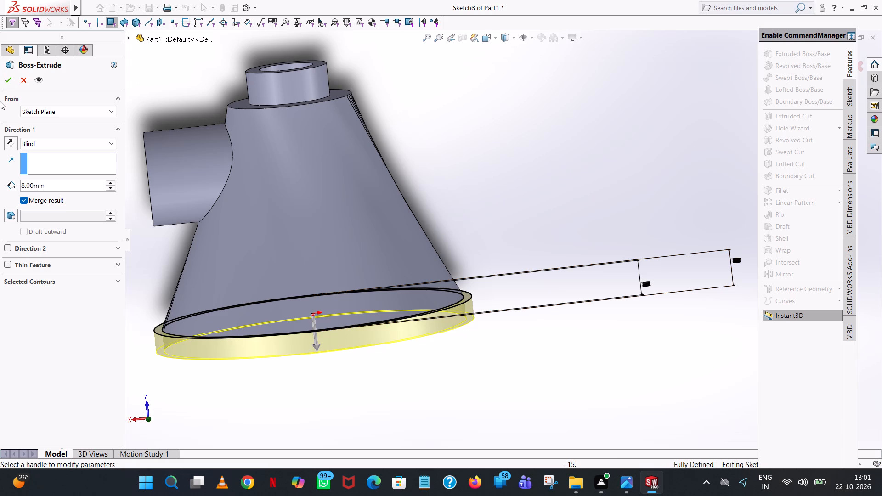
{"action": "left_click", "coordinate": [9, 83]}
{"action": "left_click", "coordinate": [492, 166]}
{"action": "middle_click_drag", "start_coordinate": [480, 189], "coordinate": [482, 195]}
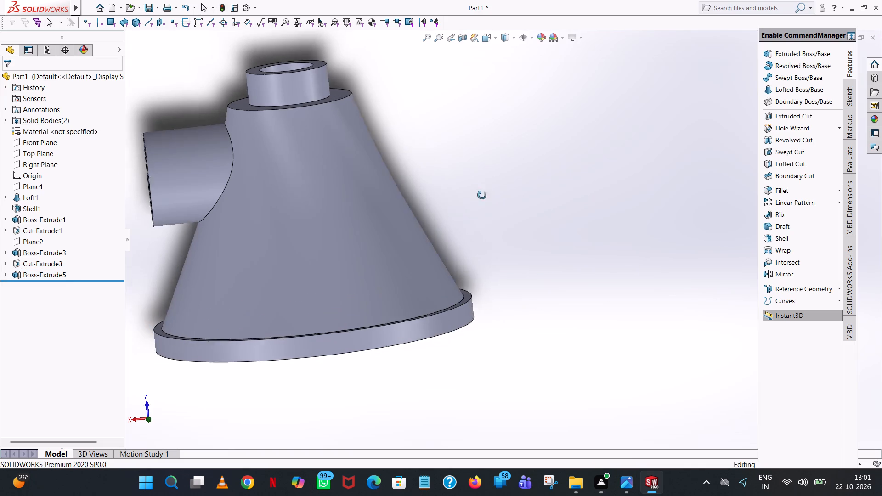
{"action": "middle_click_drag", "start_coordinate": [482, 195], "coordinate": [466, 167]}
{"action": "scroll", "coordinate": [462, 75], "scroll_direction": "up", "scroll_amount": 1}
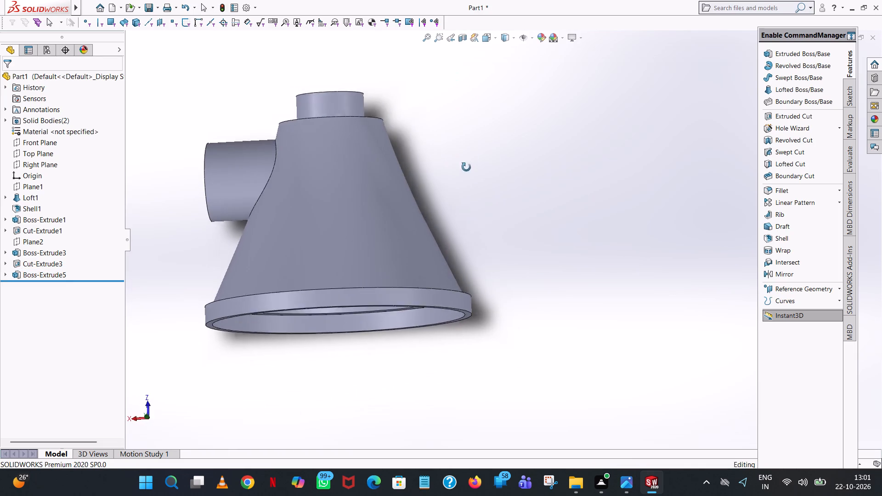
{"action": "middle_click_drag", "start_coordinate": [466, 167], "coordinate": [464, 186]}
{"action": "scroll", "coordinate": [464, 186], "scroll_direction": "up", "scroll_amount": 2}
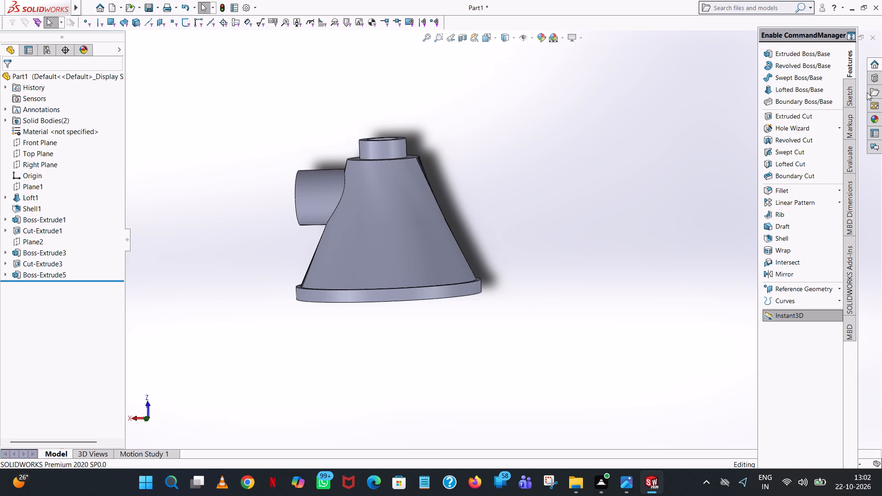
Start an extruded-cut sketch on the ring's flat face on the cone side and draw an origin-centred circle of 50 mm radius.
{"action": "left_click", "coordinate": [811, 112]}
{"action": "middle_click_drag", "start_coordinate": [647, 121], "coordinate": [646, 123]}
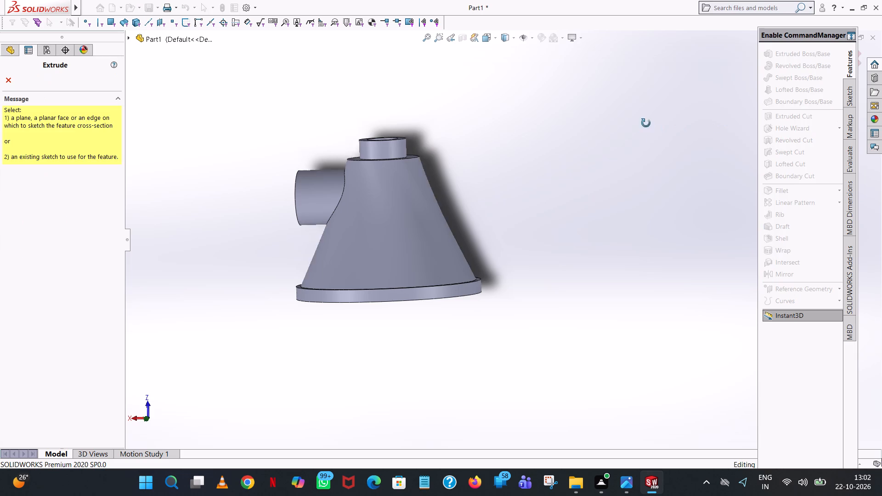
{"action": "middle_click_drag", "start_coordinate": [646, 123], "coordinate": [624, 260]}
{"action": "scroll", "coordinate": [624, 260], "scroll_direction": "up", "scroll_amount": 1}
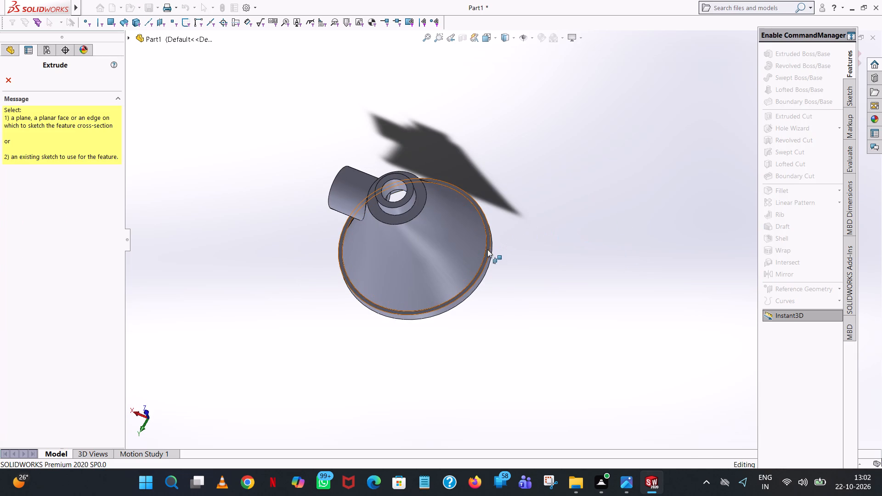
{"action": "left_click", "coordinate": [487, 249]}
{"action": "scroll", "coordinate": [520, 215], "scroll_direction": "down", "scroll_amount": 7}
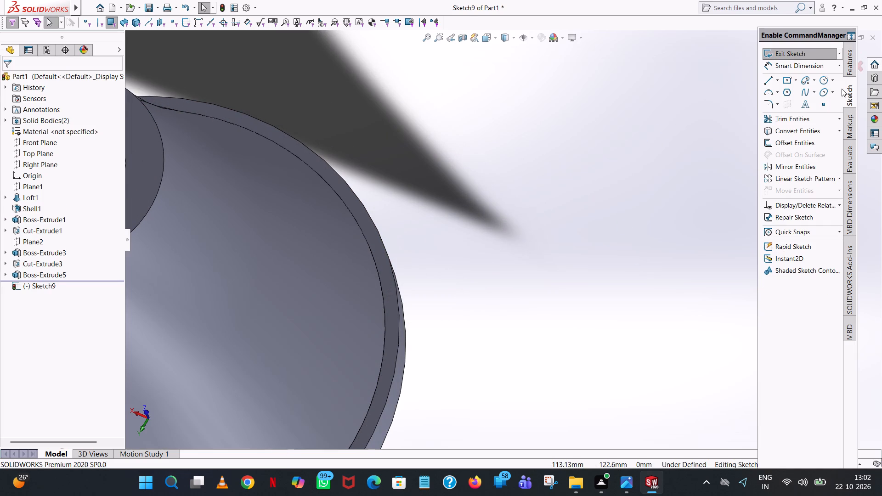
{"action": "left_click", "coordinate": [823, 81]}
{"action": "scroll", "coordinate": [291, 248], "scroll_direction": "up", "scroll_amount": 4}
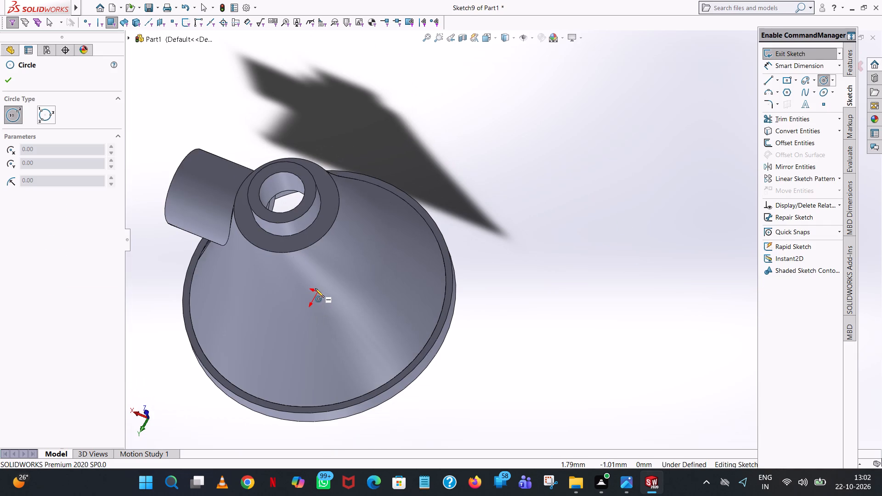
{"action": "left_click", "coordinate": [317, 293]}
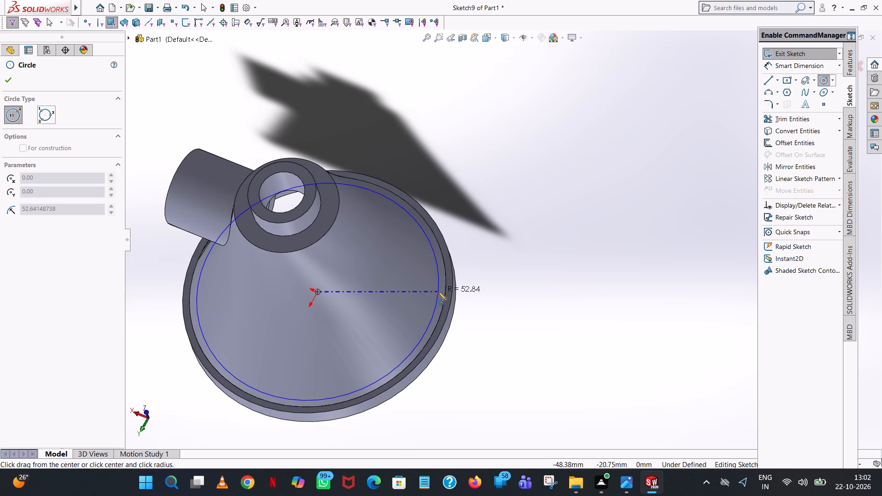
{"action": "left_click", "coordinate": [438, 292]}
{"action": "type", "text": "50"}
{"action": "key", "text": "Return"}
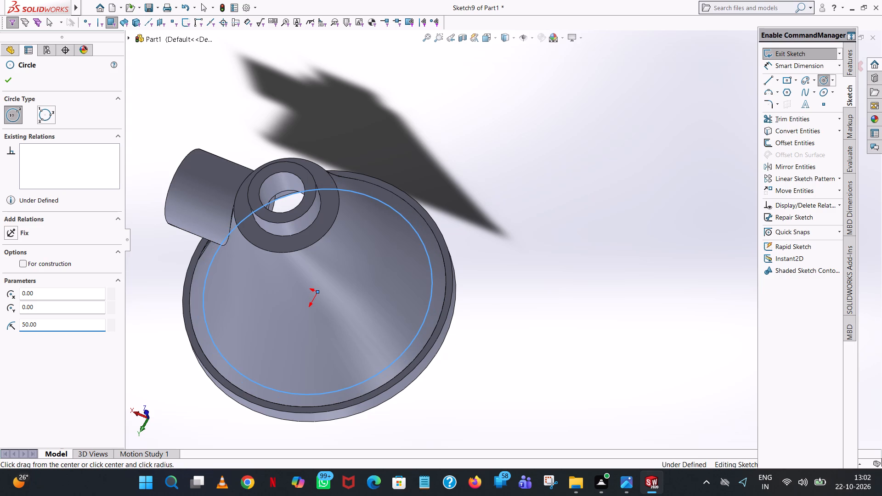
{"action": "right_click", "coordinate": [438, 292]}
{"action": "left_click", "coordinate": [461, 298]}
Viewed from the front, sketch a 9 mm radius circle centred on the 50 mm radius circle at X -50, Y 0.
{"action": "middle_click_drag", "start_coordinate": [457, 286], "coordinate": [464, 324]}
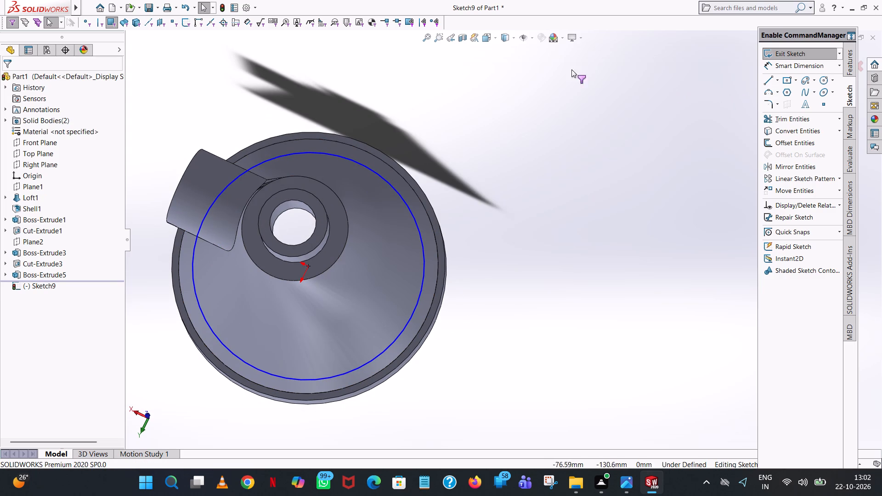
{"action": "left_click", "coordinate": [496, 38]}
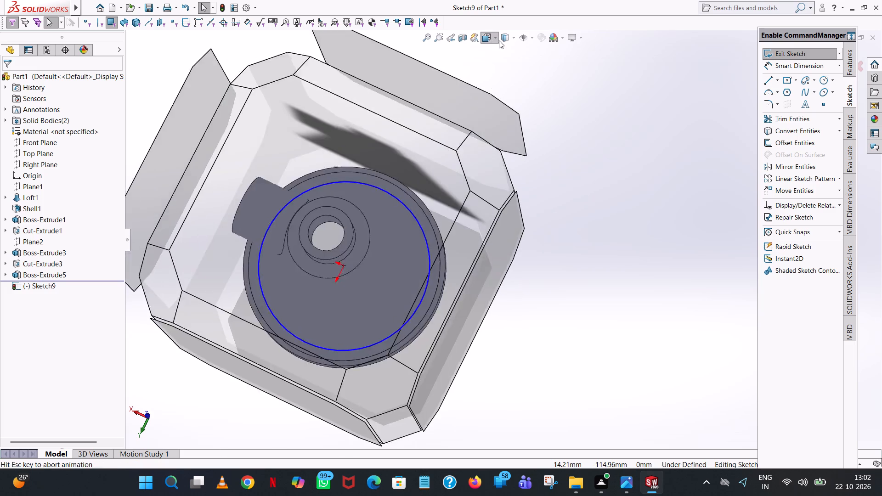
{"action": "left_click", "coordinate": [538, 90]}
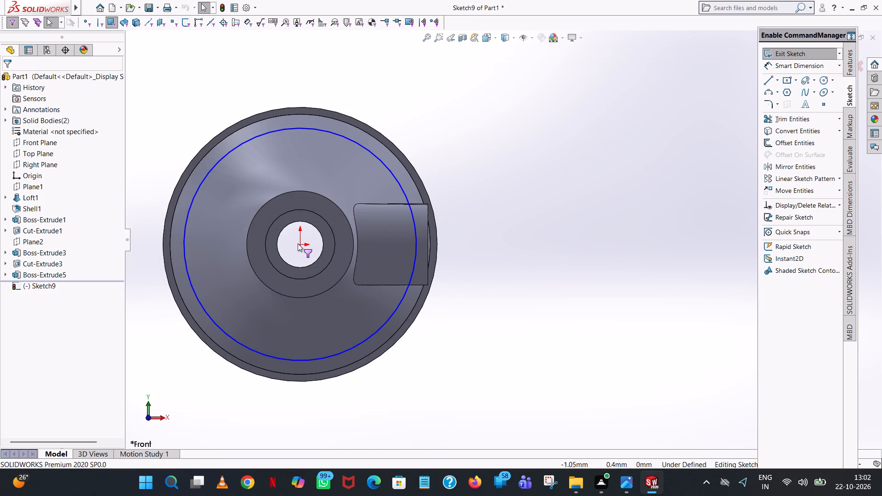
{"action": "scroll", "coordinate": [305, 205], "scroll_direction": "down", "scroll_amount": 4}
{"action": "scroll", "coordinate": [356, 118], "scroll_direction": "up", "scroll_amount": 2}
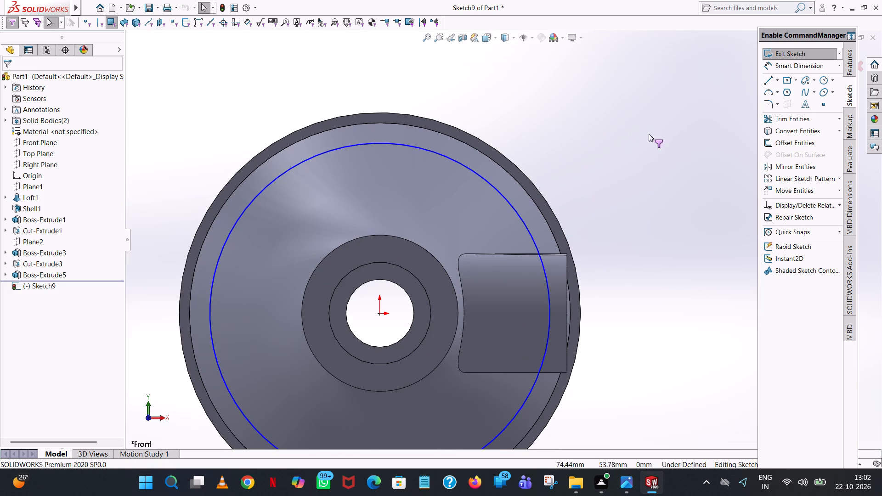
{"action": "left_click", "coordinate": [824, 79]}
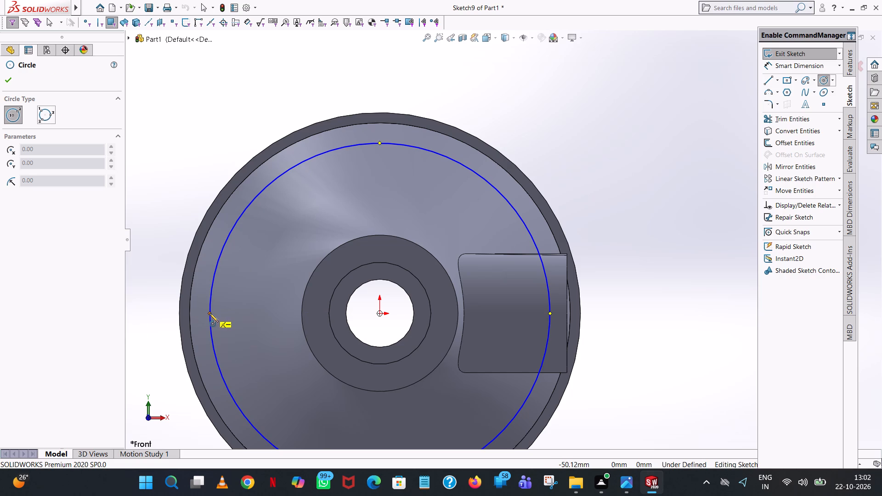
{"action": "left_click", "coordinate": [209, 313]}
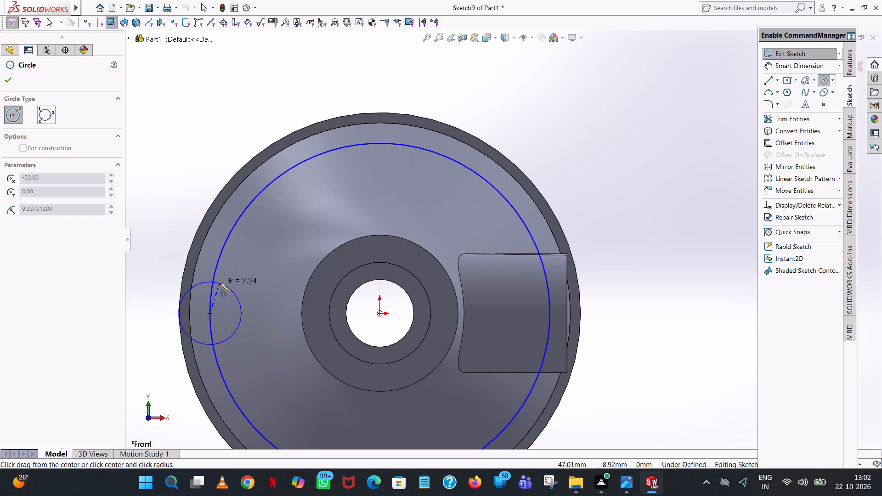
{"action": "left_click", "coordinate": [220, 283]}
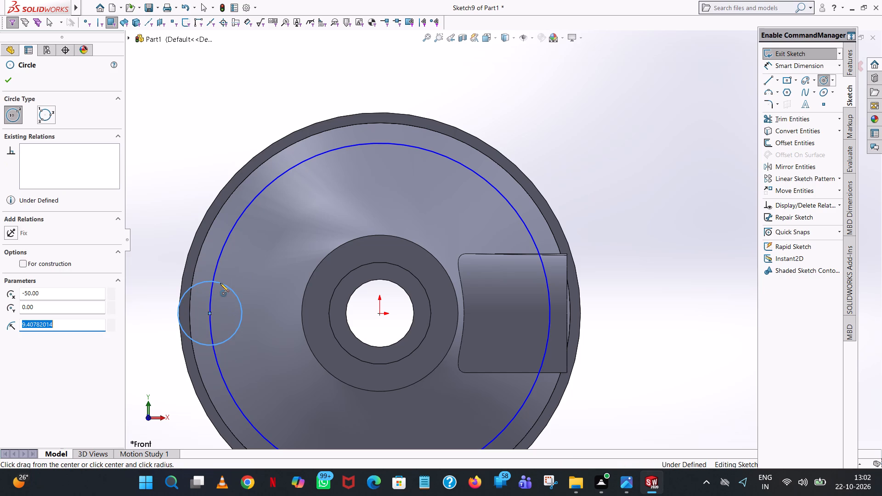
{"action": "key", "text": "9"}
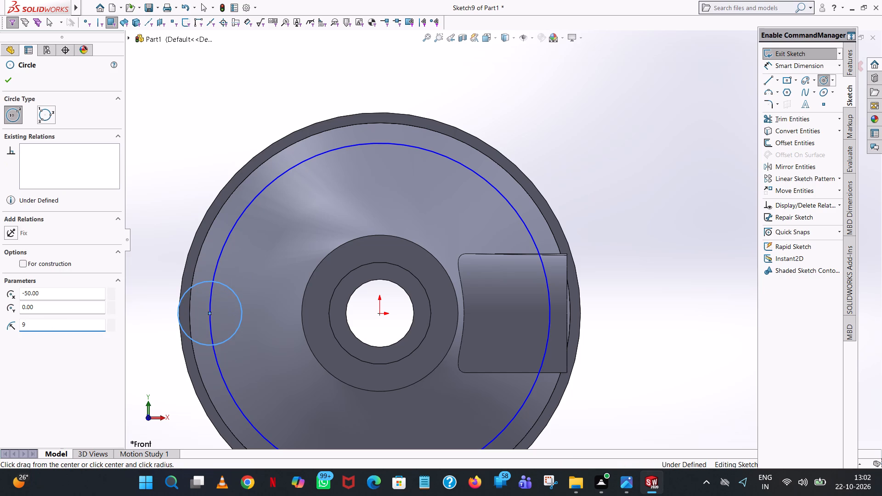
{"action": "key", "text": "Return"}
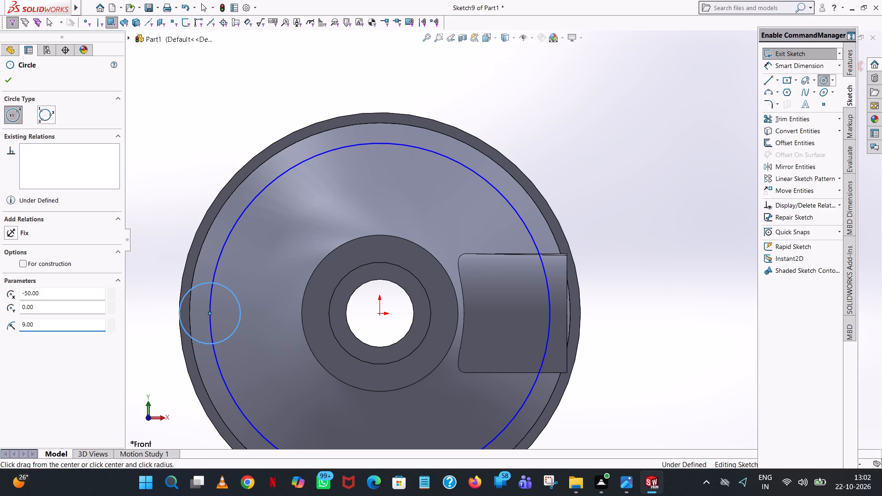
{"action": "right_click", "coordinate": [220, 283]}
{"action": "left_click", "coordinate": [232, 287]}
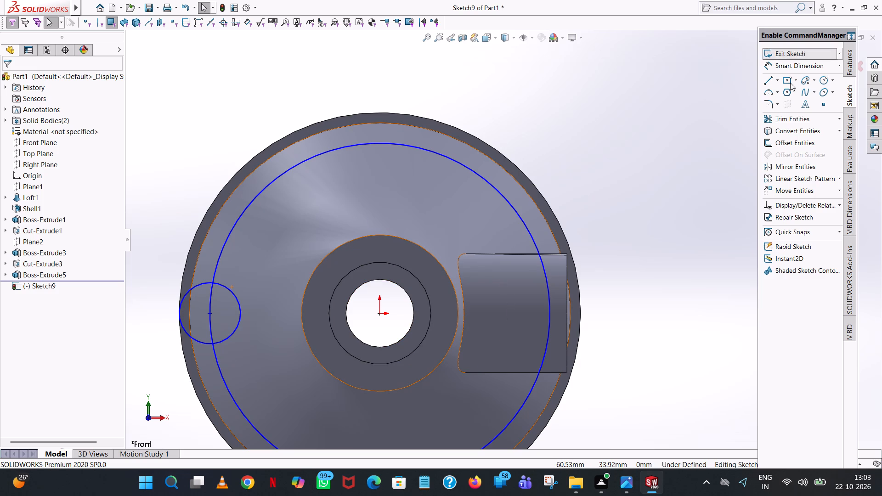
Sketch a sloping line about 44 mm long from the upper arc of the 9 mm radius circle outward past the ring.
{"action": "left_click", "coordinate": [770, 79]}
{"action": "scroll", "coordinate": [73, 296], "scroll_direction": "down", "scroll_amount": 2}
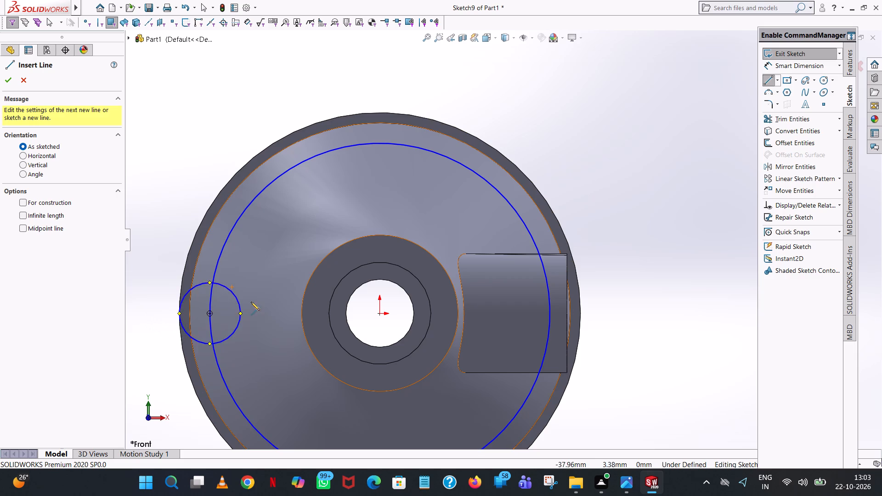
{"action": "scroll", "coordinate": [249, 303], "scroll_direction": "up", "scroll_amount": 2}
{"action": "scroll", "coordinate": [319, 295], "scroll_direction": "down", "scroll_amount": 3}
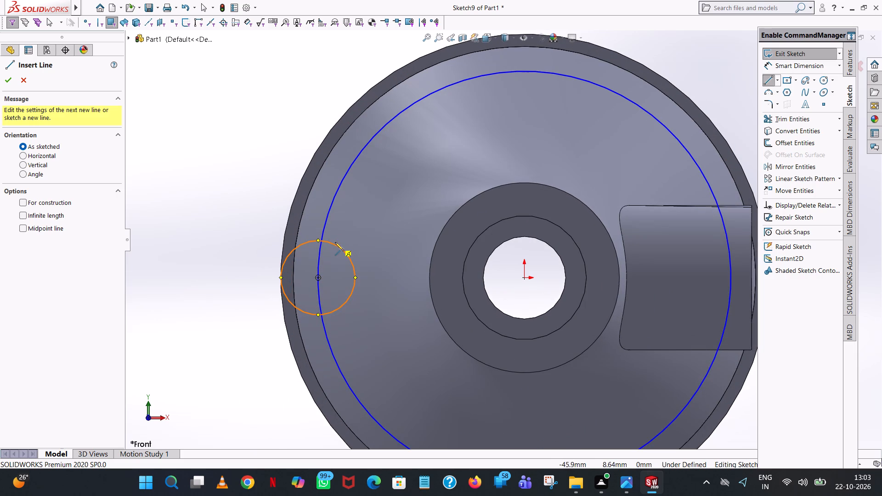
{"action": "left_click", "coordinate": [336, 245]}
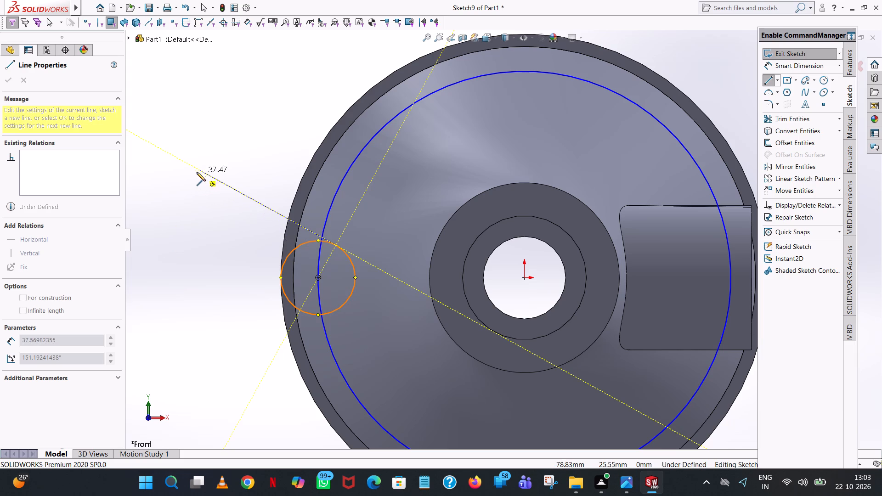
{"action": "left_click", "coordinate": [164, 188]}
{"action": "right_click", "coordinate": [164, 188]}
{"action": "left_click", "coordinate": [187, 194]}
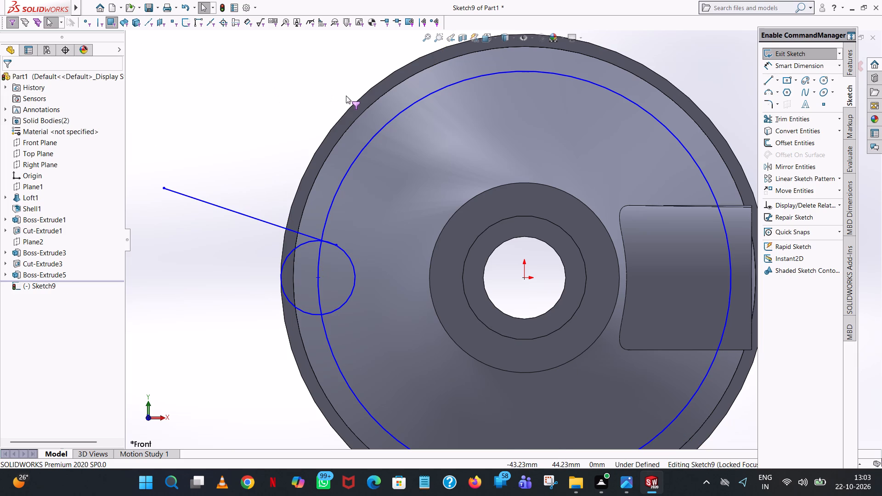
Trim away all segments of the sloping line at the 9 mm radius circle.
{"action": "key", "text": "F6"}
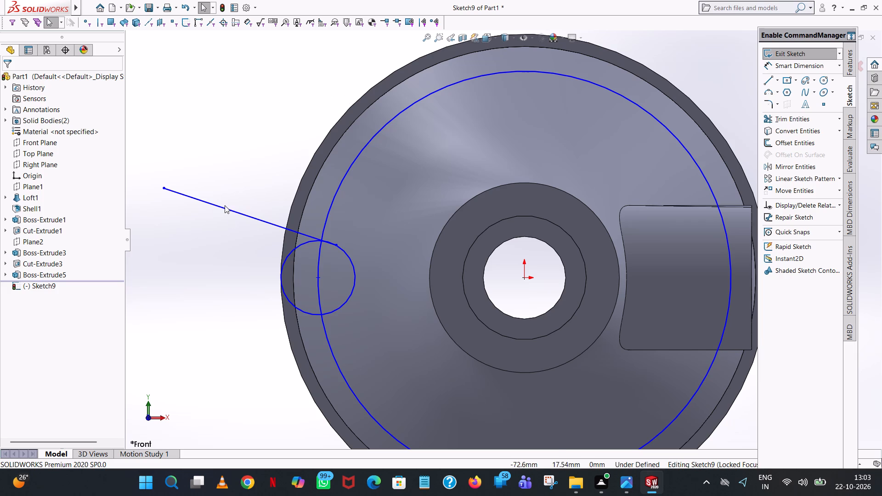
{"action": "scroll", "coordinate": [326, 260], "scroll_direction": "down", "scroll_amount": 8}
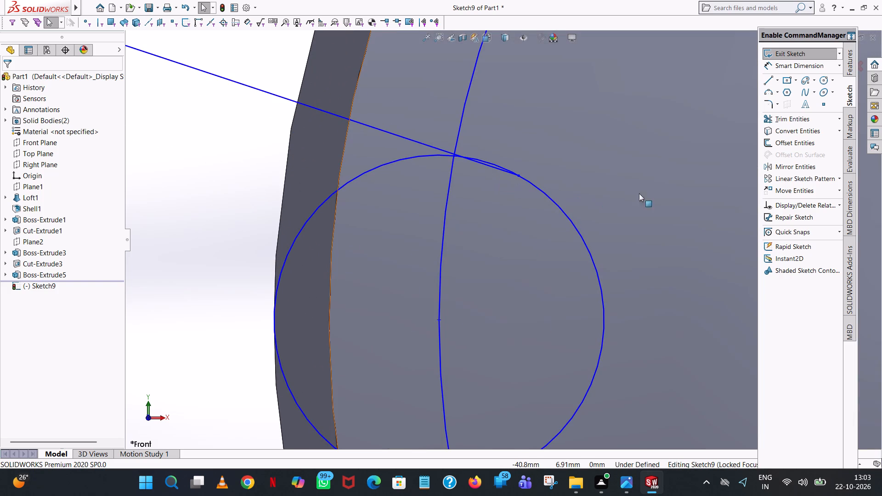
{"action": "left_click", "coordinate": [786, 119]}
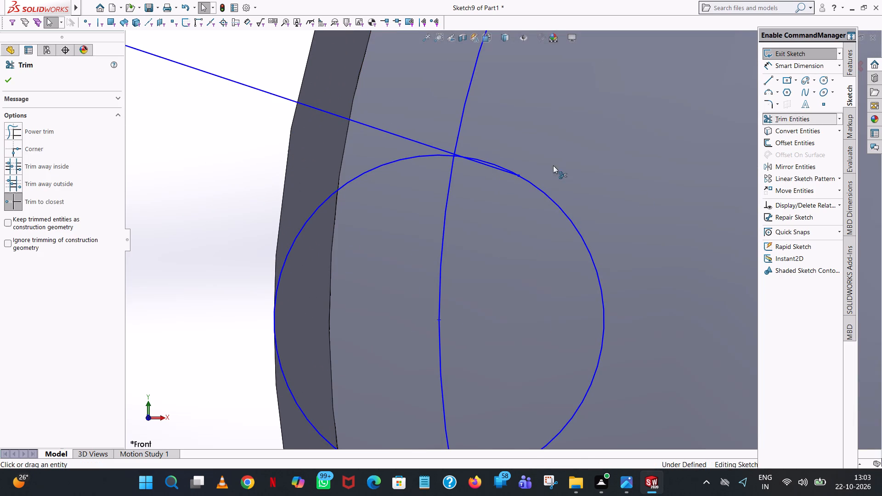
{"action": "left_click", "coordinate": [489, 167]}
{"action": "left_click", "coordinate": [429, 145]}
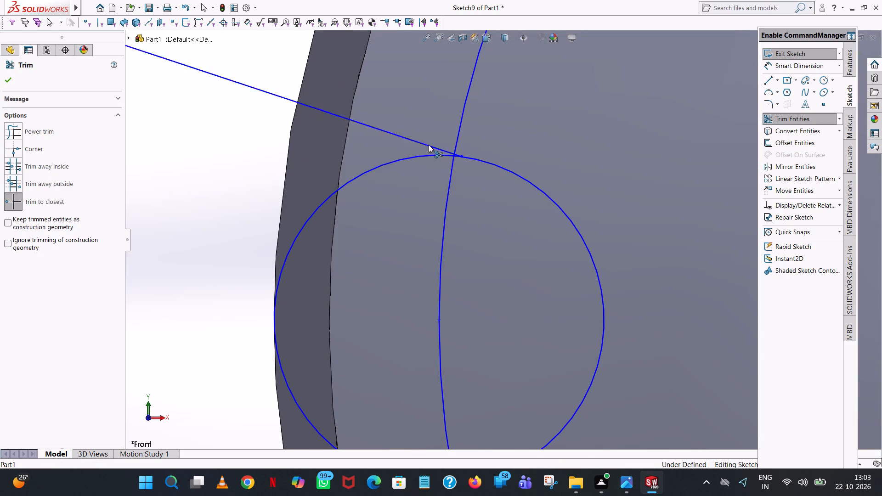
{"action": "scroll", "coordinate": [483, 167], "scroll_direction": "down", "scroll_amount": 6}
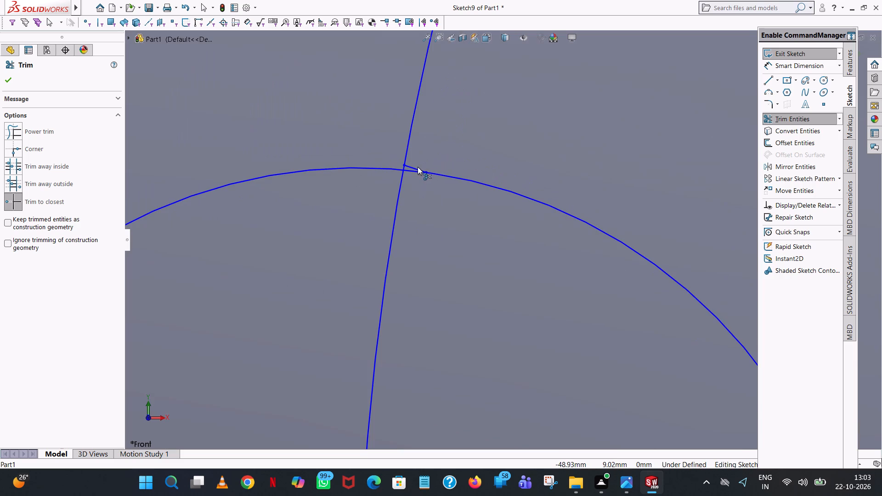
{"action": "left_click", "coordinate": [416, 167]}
Sketch a line about 20.75 mm long, tangent to the upper arc of the 9 mm radius circle and reaching outside the ring.
{"action": "left_click", "coordinate": [767, 84]}
{"action": "scroll", "coordinate": [550, 220], "scroll_direction": "up", "scroll_amount": 3}
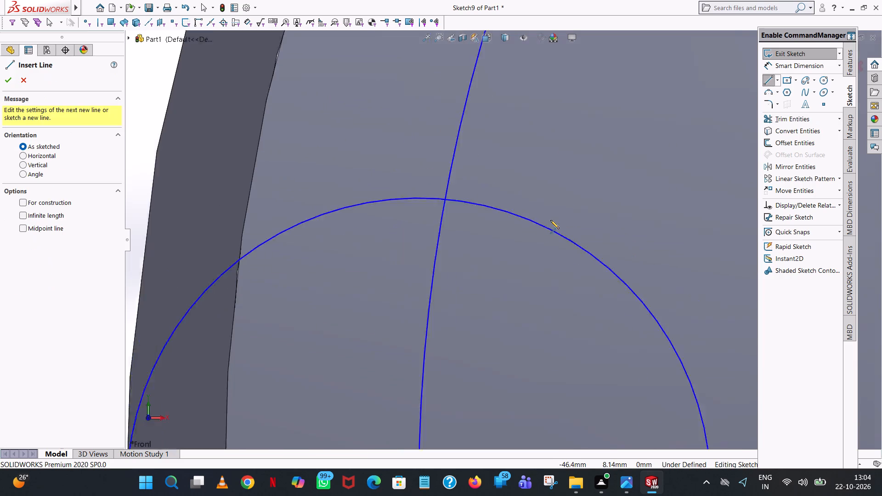
{"action": "scroll", "coordinate": [550, 220], "scroll_direction": "up", "scroll_amount": 4}
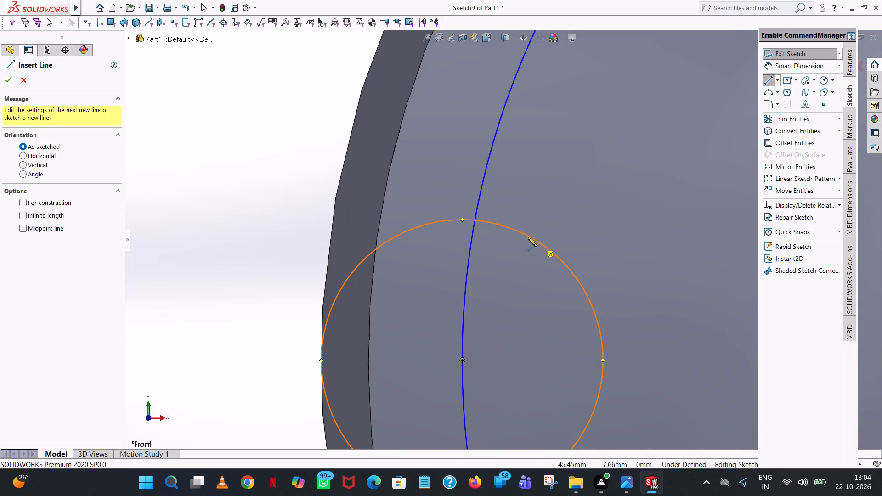
{"action": "left_click", "coordinate": [500, 224]}
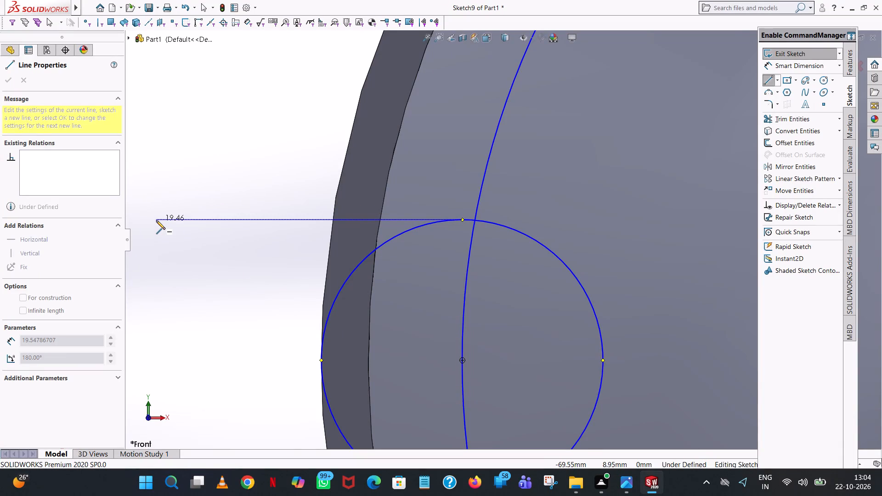
{"action": "left_click", "coordinate": [210, 112]}
{"action": "right_click", "coordinate": [210, 111]}
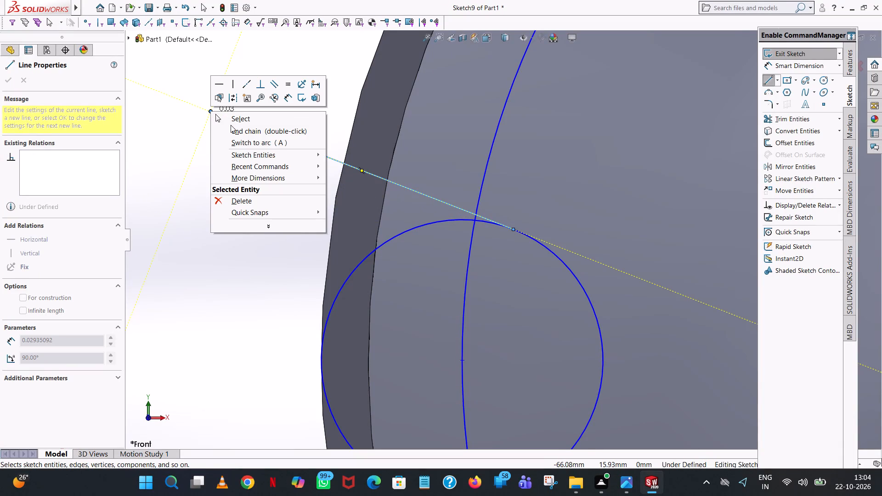
{"action": "left_click", "coordinate": [231, 125]}
{"action": "left_click", "coordinate": [234, 121]}
{"action": "left_click", "coordinate": [236, 120]}
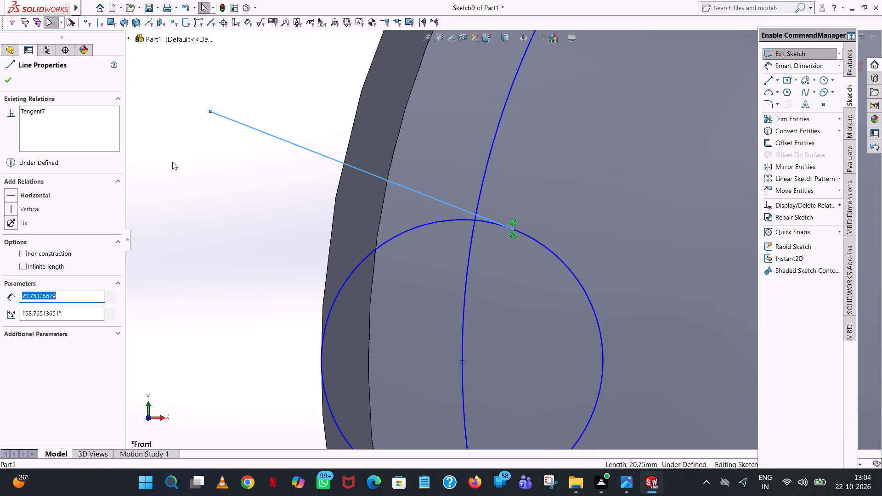
Set the tangent line's angle to 144°.
{"action": "double_click", "coordinate": [80, 310]}
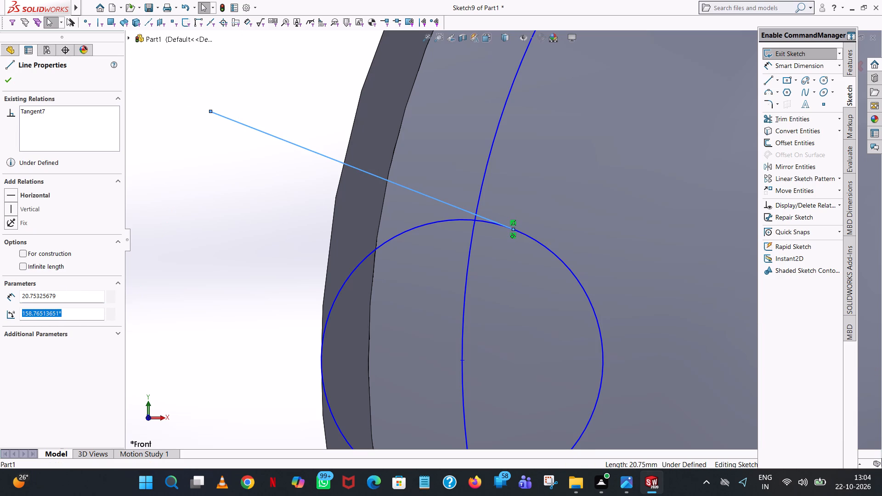
{"action": "type", "text": "180-"}
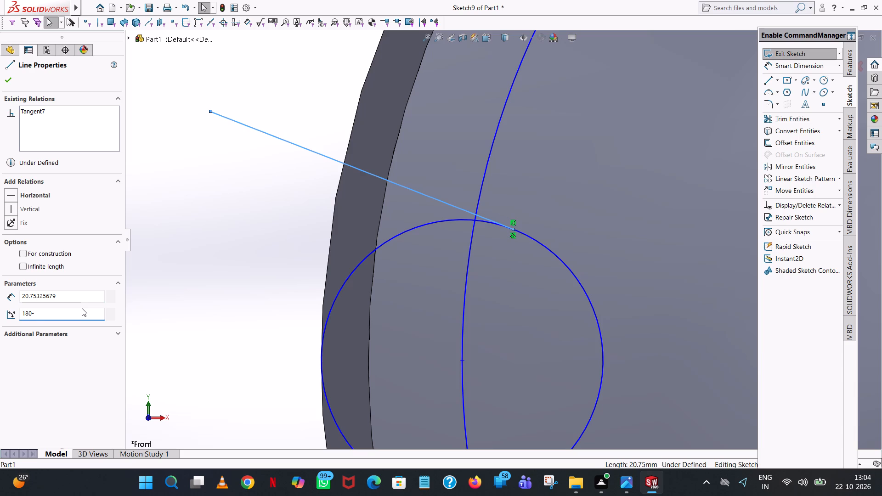
{"action": "type", "text": "36"}
{"action": "key", "text": "Return"}
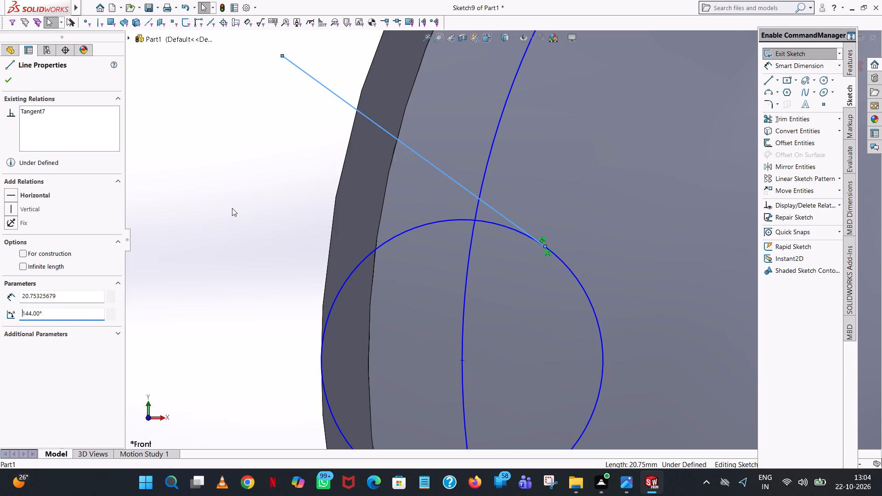
{"action": "scroll", "coordinate": [232, 208], "scroll_direction": "up", "scroll_amount": 6}
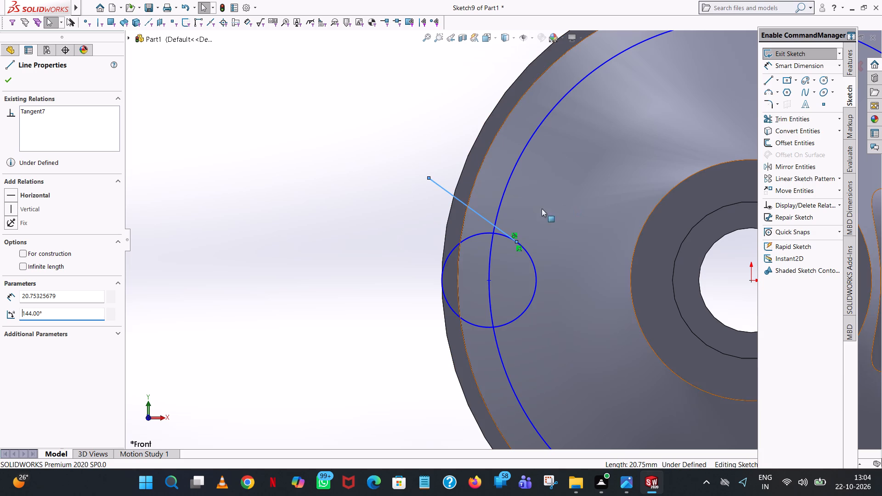
{"action": "left_click", "coordinate": [7, 79]}
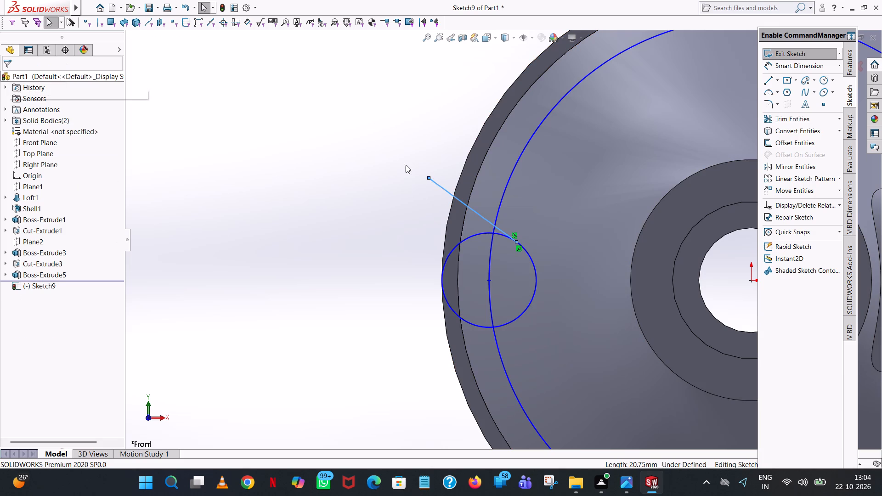
{"action": "left_click", "coordinate": [266, 180]}
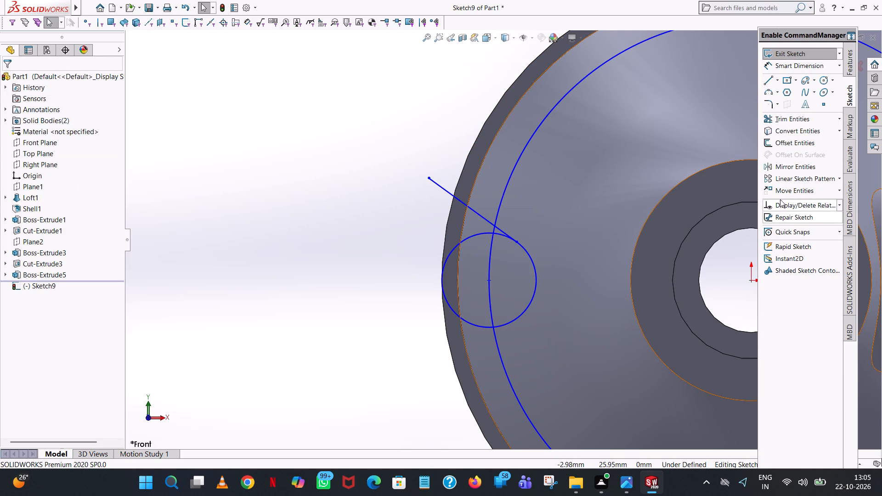
Sketch a horizontal line about 6.5 mm long from the centre of the 9 mm radius circle toward the origin.
{"action": "left_click", "coordinate": [763, 80]}
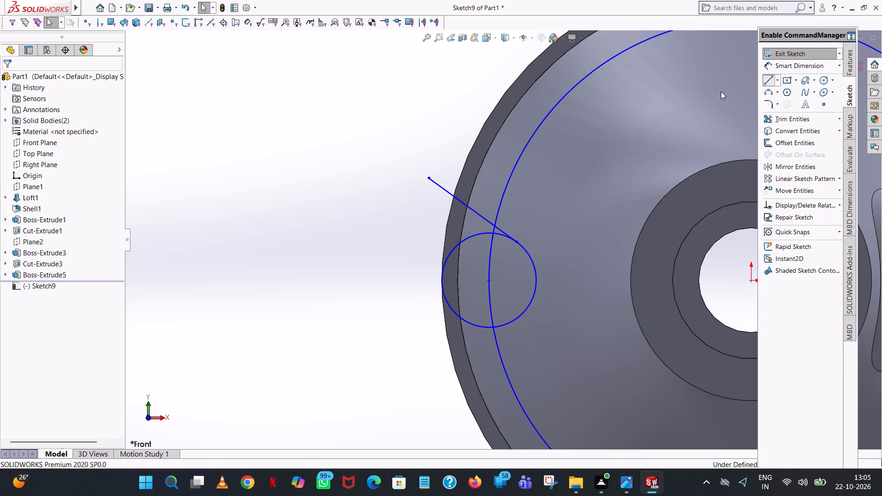
{"action": "left_click", "coordinate": [488, 280]}
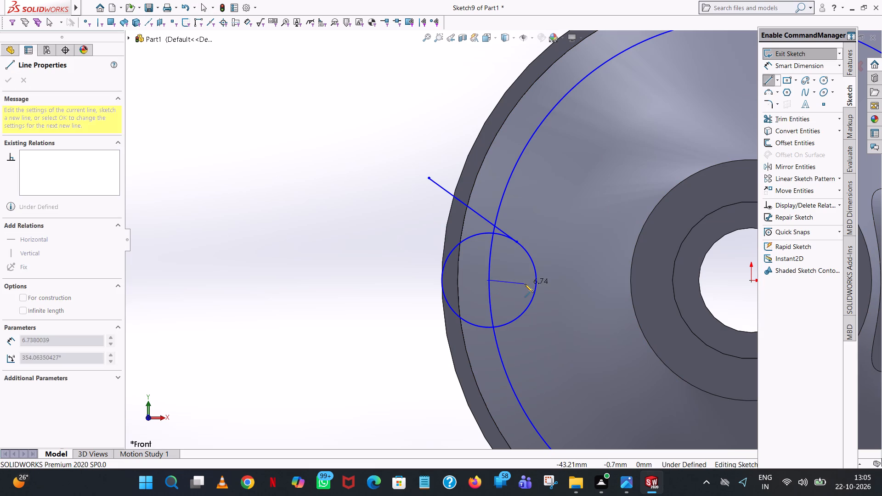
{"action": "left_click", "coordinate": [523, 278]}
{"action": "right_click", "coordinate": [523, 278]}
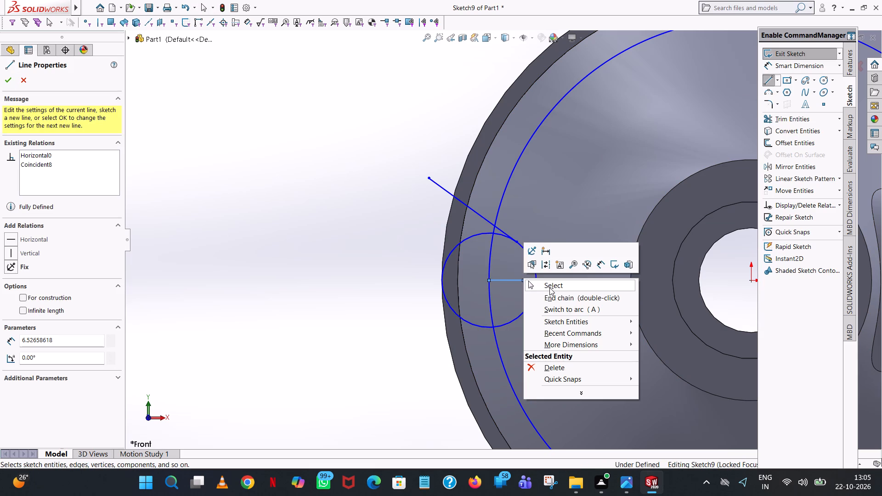
{"action": "left_click", "coordinate": [549, 287]}
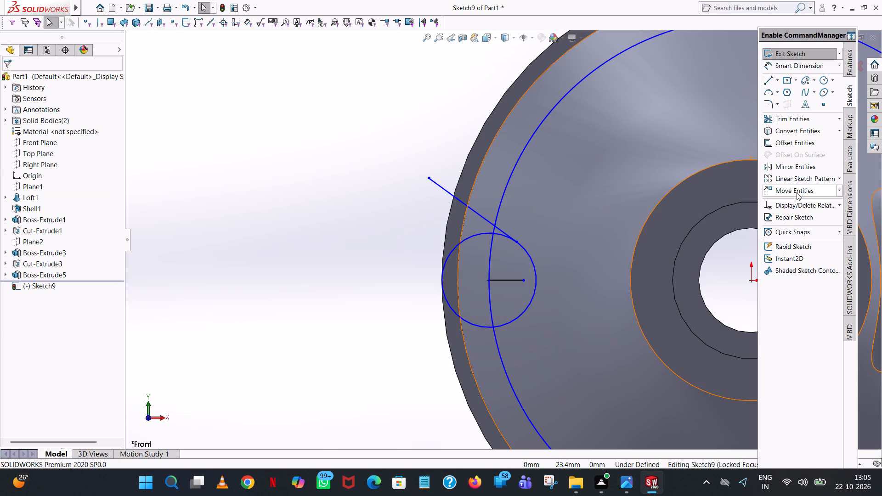
Mirror the sloping tangent line about the short horizontal line through the small circle's centre, keeping the original.
{"action": "left_click", "coordinate": [797, 165]}
{"action": "left_click", "coordinate": [463, 201]}
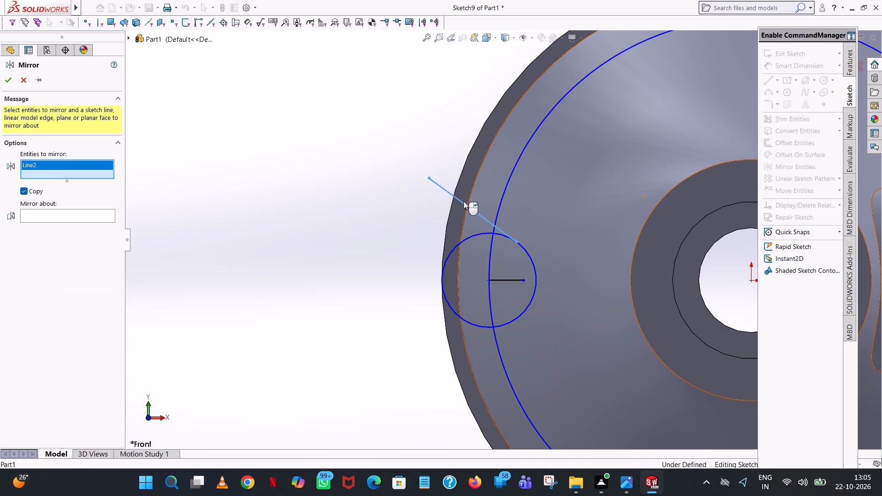
{"action": "left_click", "coordinate": [75, 216]}
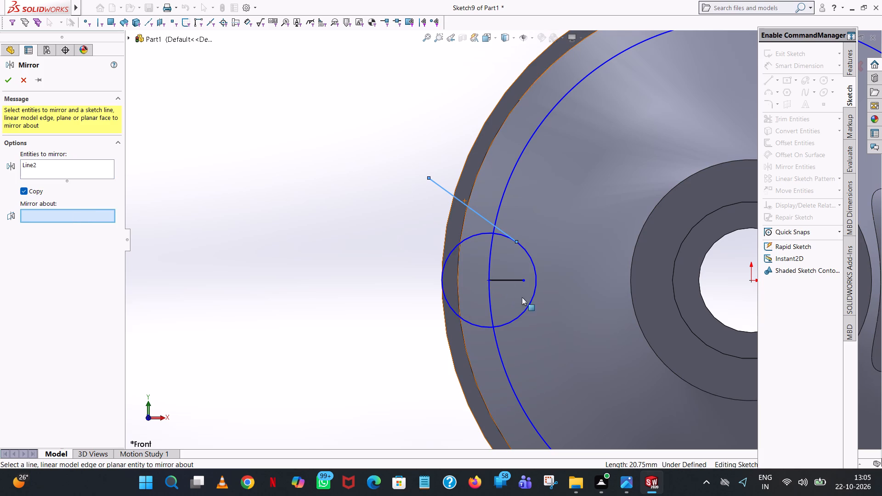
{"action": "left_click", "coordinate": [506, 281]}
{"action": "left_click", "coordinate": [5, 75]}
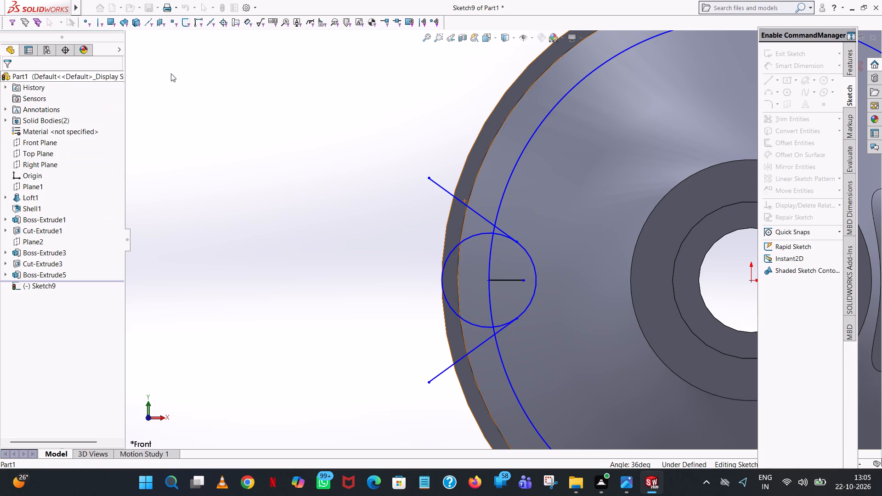
Trim the 9 mm radius circle to the inner arc joining the two tangent lines, and trim away the short horizontal line.
{"action": "left_click", "coordinate": [818, 119]}
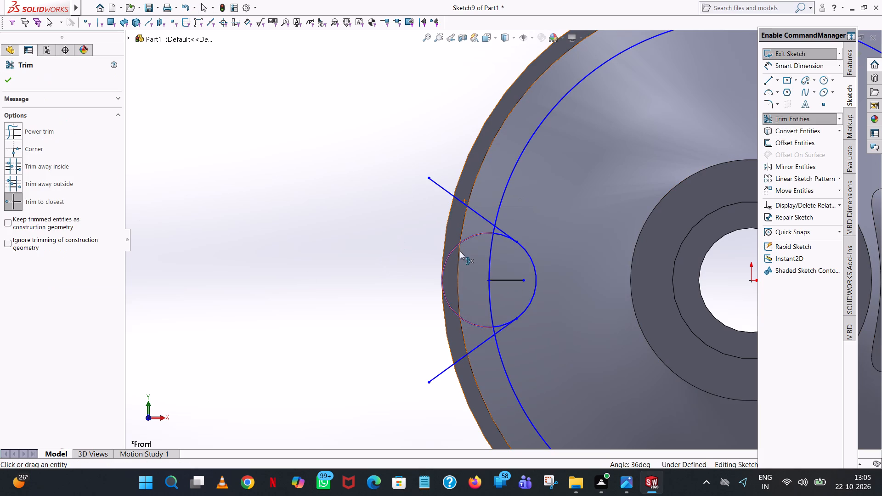
{"action": "left_click", "coordinate": [455, 247]}
{"action": "scroll", "coordinate": [535, 245], "scroll_direction": "down", "scroll_amount": 3}
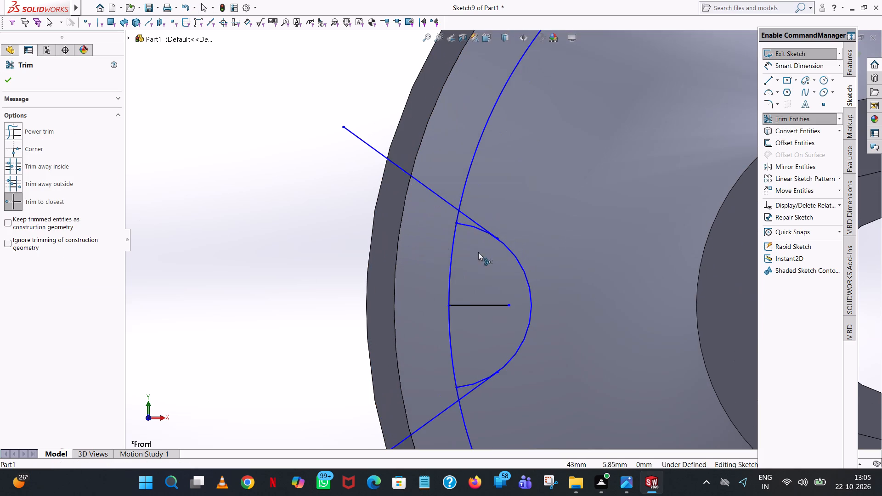
{"action": "left_click", "coordinate": [469, 225]}
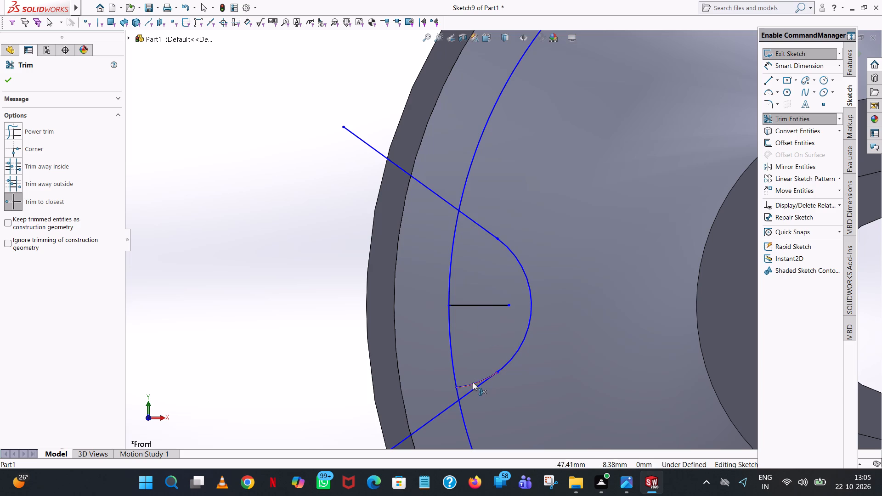
{"action": "left_click", "coordinate": [473, 382]}
{"action": "left_click", "coordinate": [504, 307]}
{"action": "scroll", "coordinate": [510, 293], "scroll_direction": "up", "scroll_amount": 3}
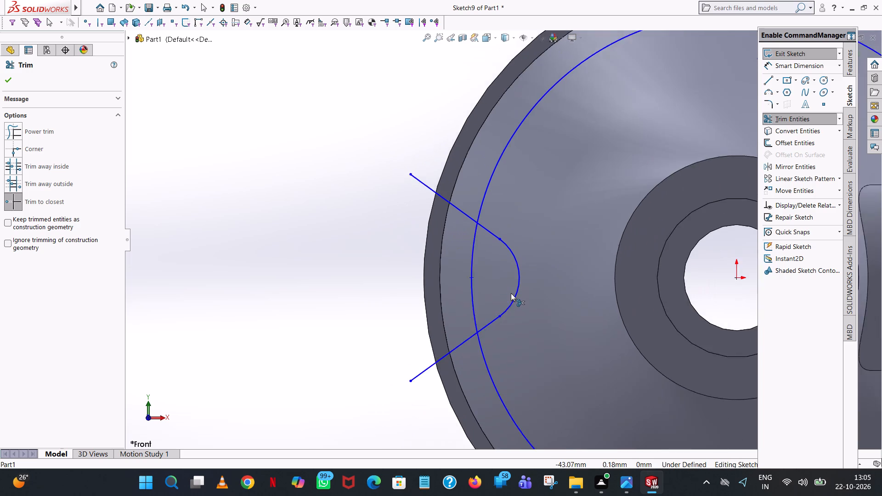
{"action": "scroll", "coordinate": [511, 293], "scroll_direction": "up", "scroll_amount": 1}
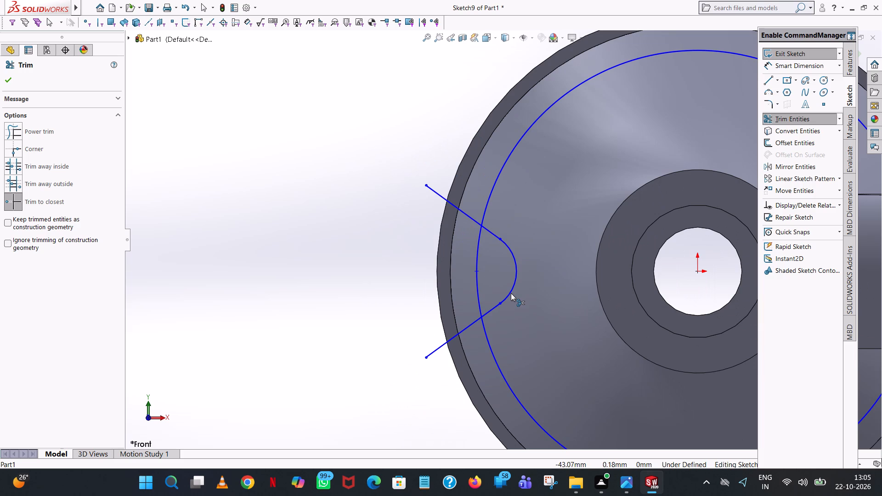
{"action": "scroll", "coordinate": [511, 293], "scroll_direction": "up", "scroll_amount": 1}
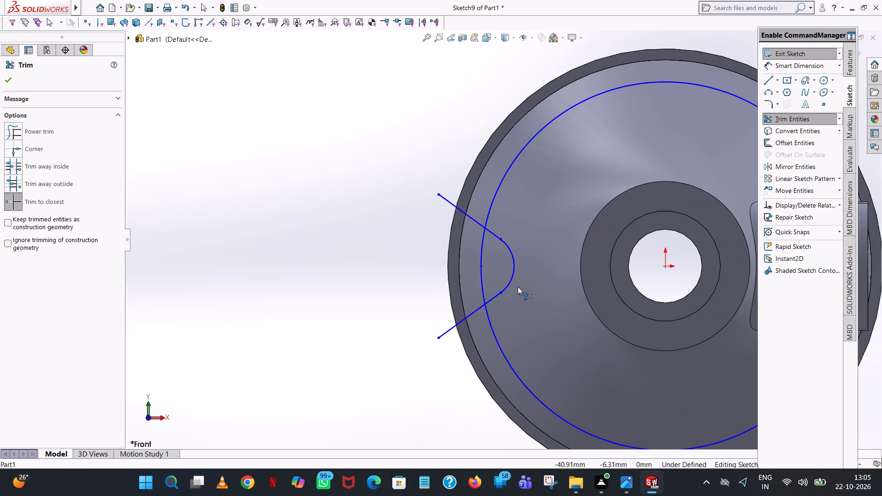
{"action": "left_click", "coordinate": [8, 79]}
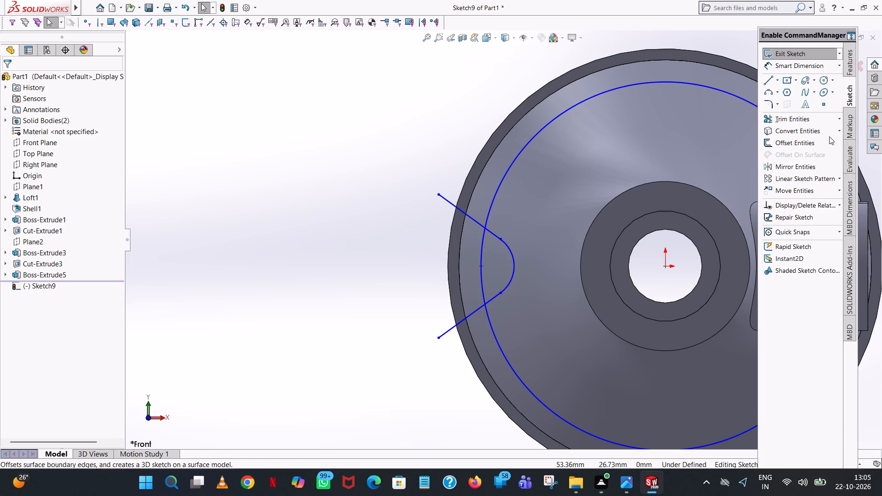
Sketch a circle centred on the origin with a radius of 112/2 (56 mm).
{"action": "left_click", "coordinate": [824, 79]}
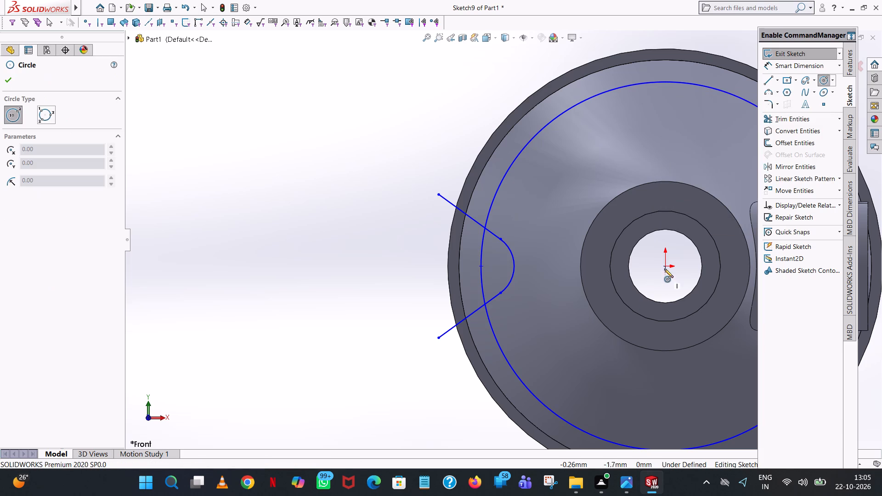
{"action": "left_click", "coordinate": [664, 265]}
{"action": "left_click", "coordinate": [470, 265]}
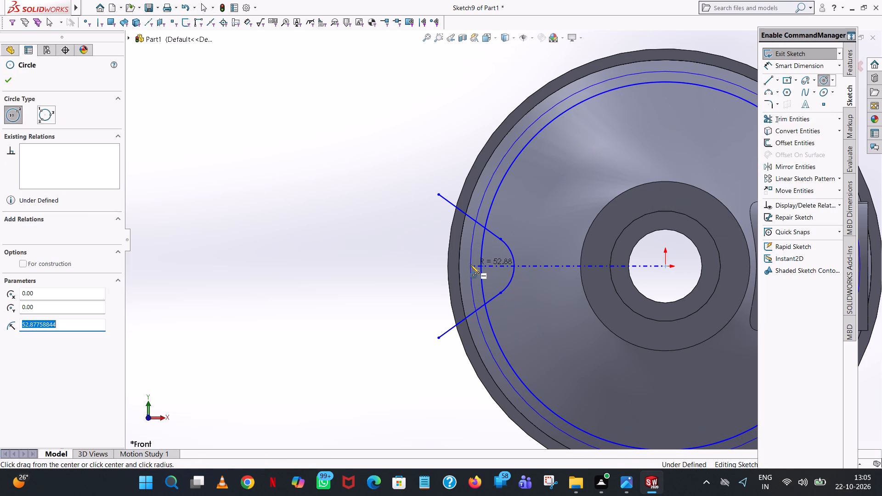
{"action": "type", "text": "112/2"}
{"action": "key", "text": "Return"}
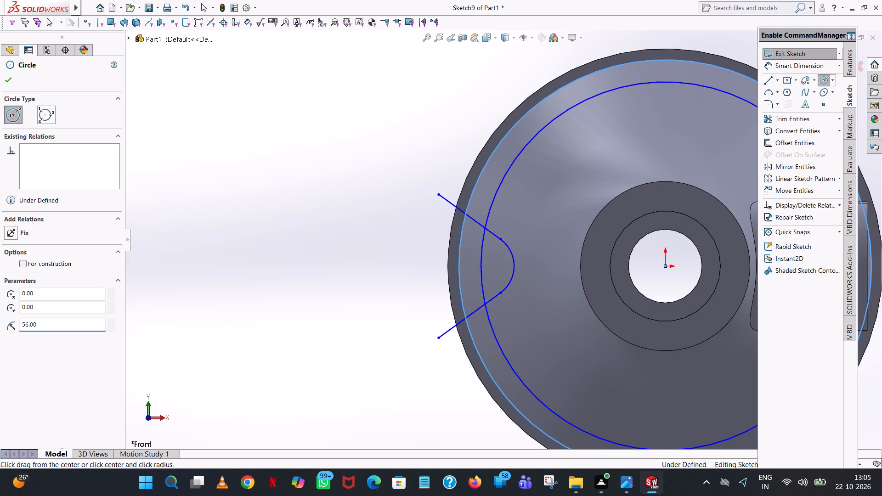
{"action": "left_click", "coordinate": [6, 84]}
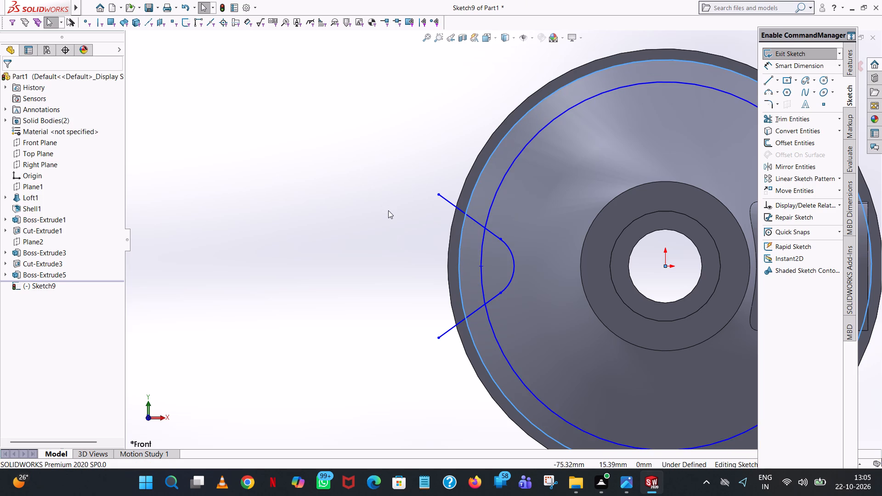
Trim away the ends of both tangent lines that extend outside the 56 mm radius circle.
{"action": "scroll", "coordinate": [401, 222], "scroll_direction": "down", "scroll_amount": 3}
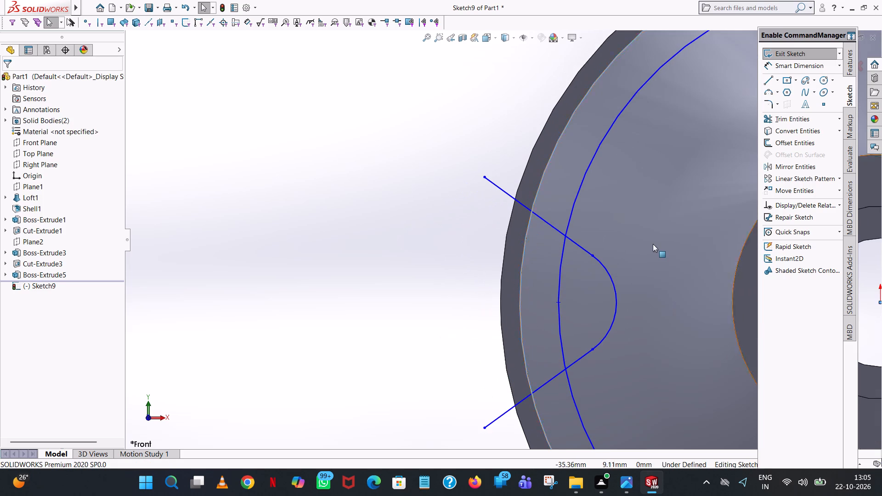
{"action": "scroll", "coordinate": [653, 244], "scroll_direction": "up", "scroll_amount": 6}
{"action": "scroll", "coordinate": [634, 239], "scroll_direction": "down", "scroll_amount": 6}
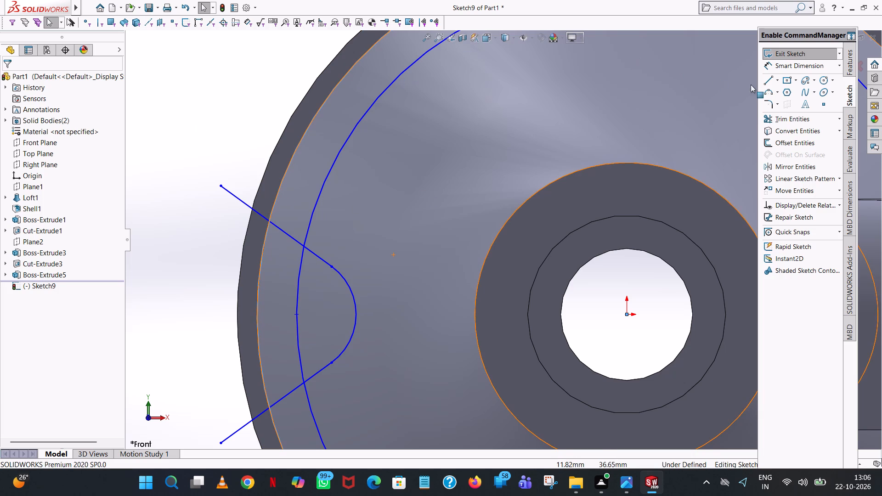
{"action": "left_click", "coordinate": [777, 117]}
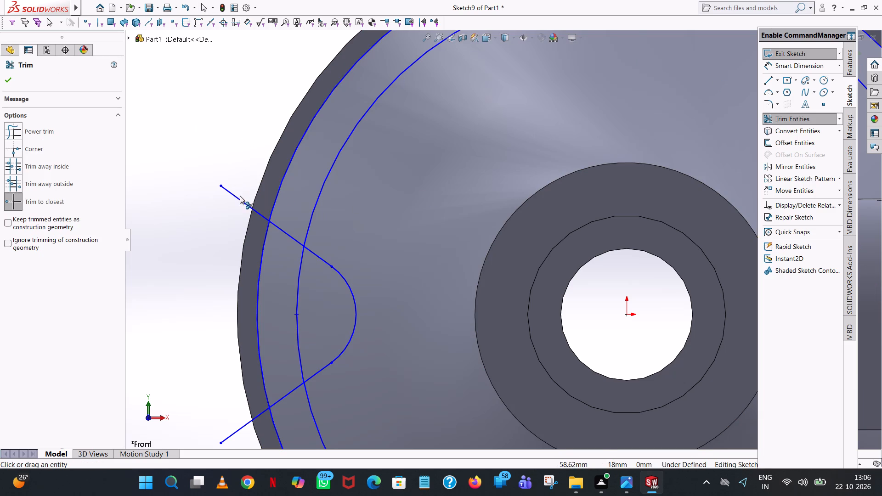
{"action": "left_click", "coordinate": [242, 202]}
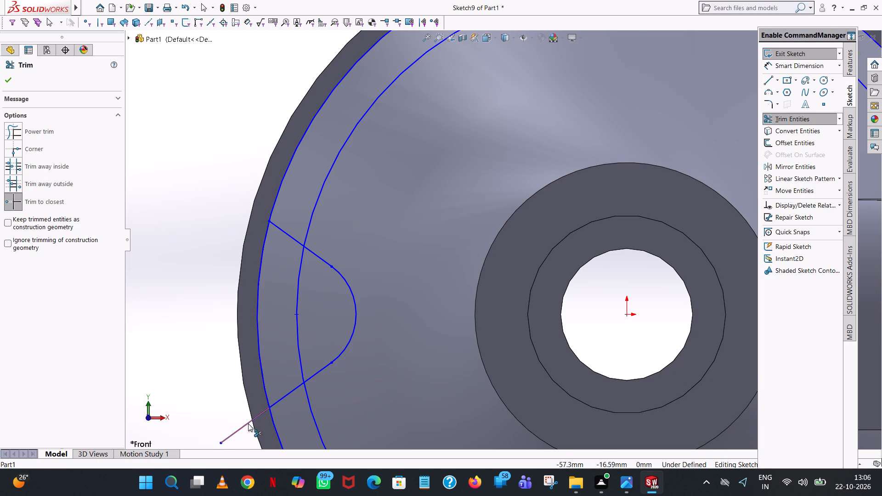
{"action": "left_click", "coordinate": [248, 423]}
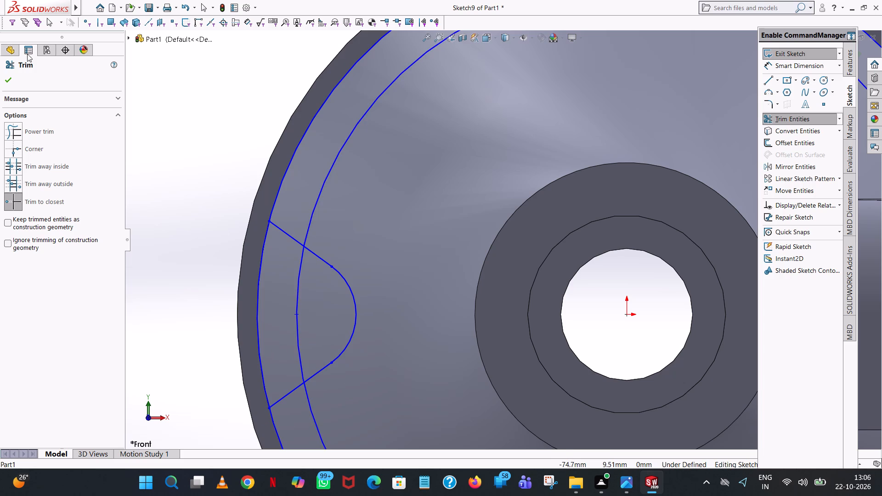
{"action": "left_click", "coordinate": [5, 77]}
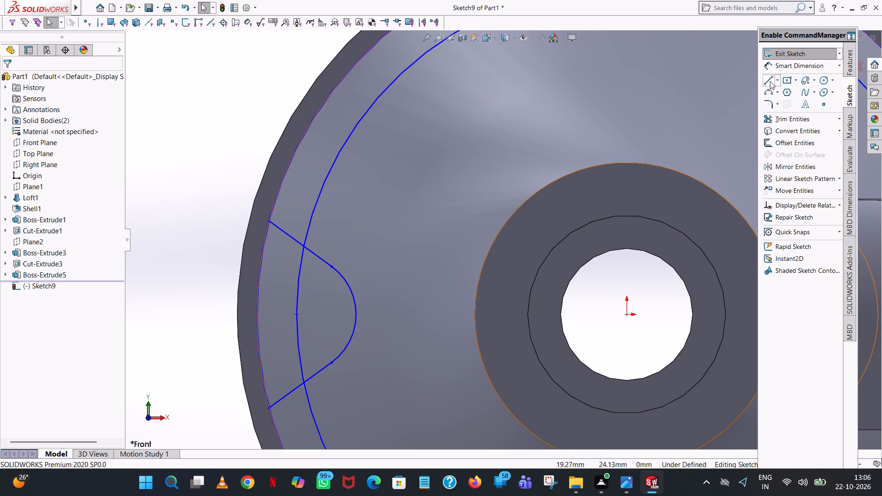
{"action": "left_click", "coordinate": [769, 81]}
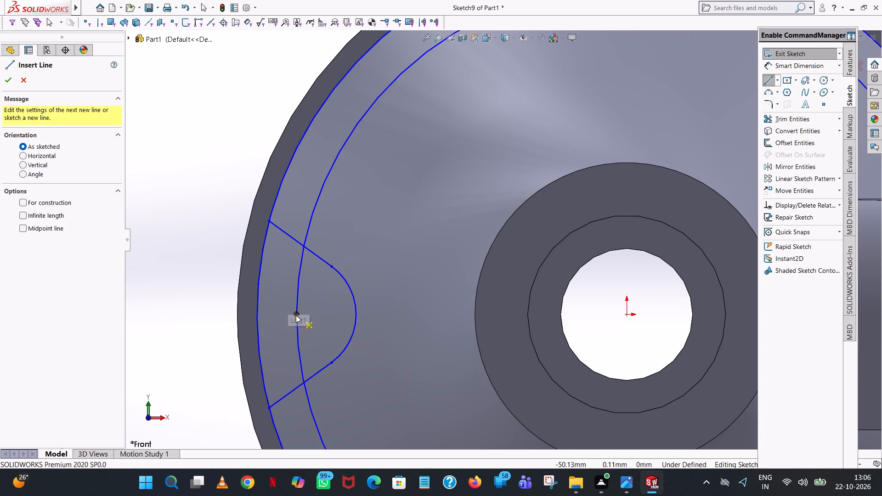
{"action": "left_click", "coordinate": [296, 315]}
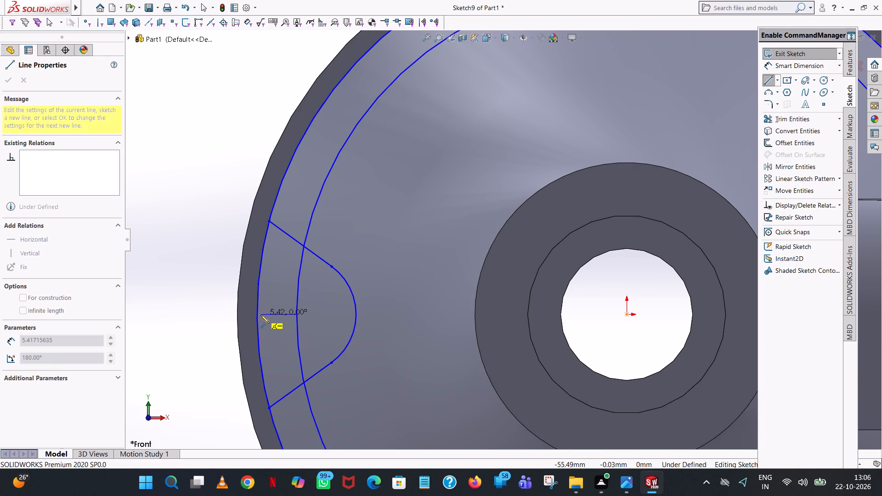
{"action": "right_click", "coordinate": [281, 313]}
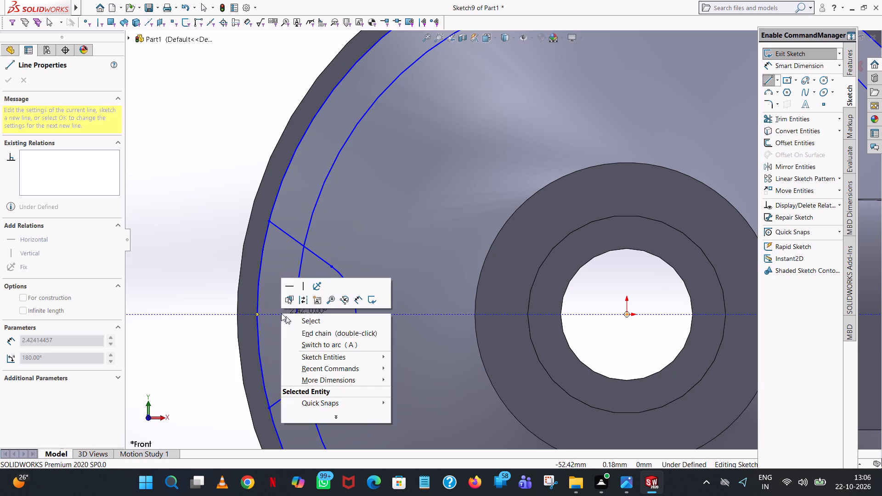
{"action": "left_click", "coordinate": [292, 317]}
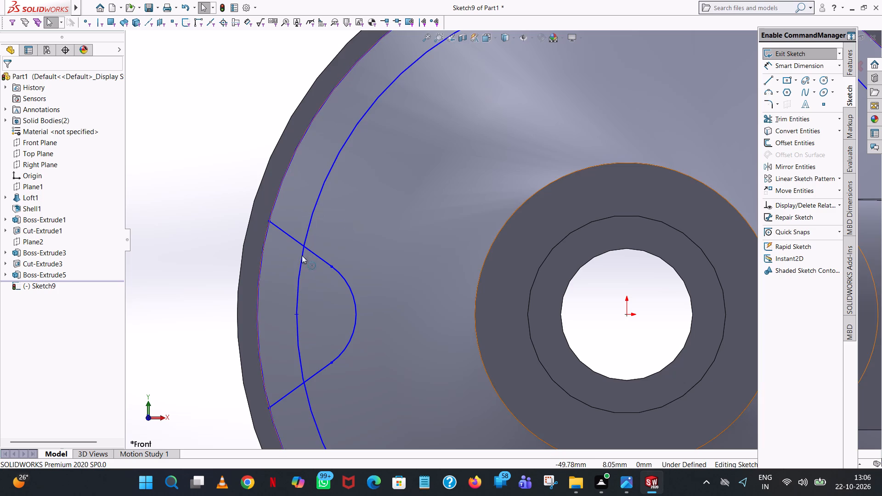
Trim away the segment of the inner large circle that lies between the two tangent lines.
{"action": "scroll", "coordinate": [339, 201], "scroll_direction": "up", "scroll_amount": 2}
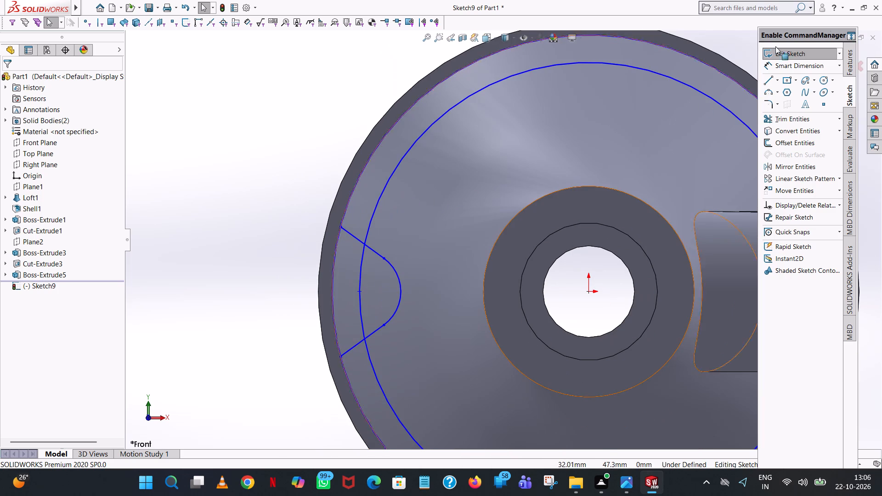
{"action": "left_click", "coordinate": [786, 117]}
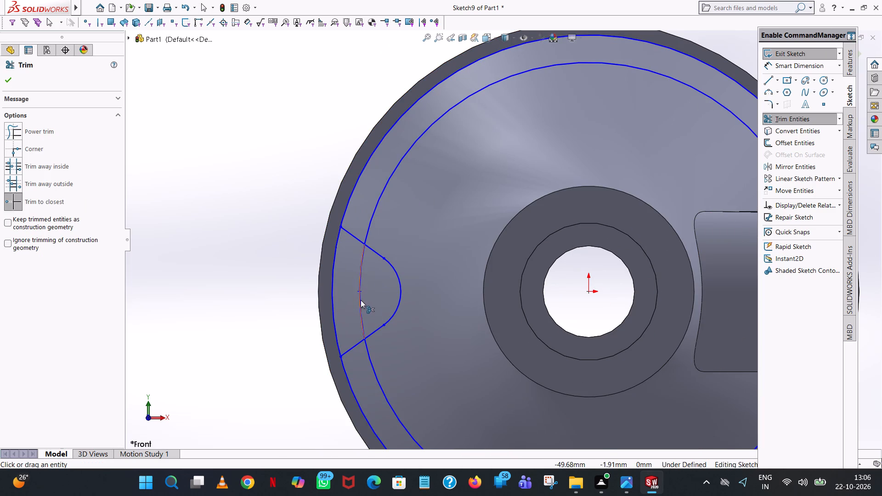
{"action": "left_click", "coordinate": [361, 300]}
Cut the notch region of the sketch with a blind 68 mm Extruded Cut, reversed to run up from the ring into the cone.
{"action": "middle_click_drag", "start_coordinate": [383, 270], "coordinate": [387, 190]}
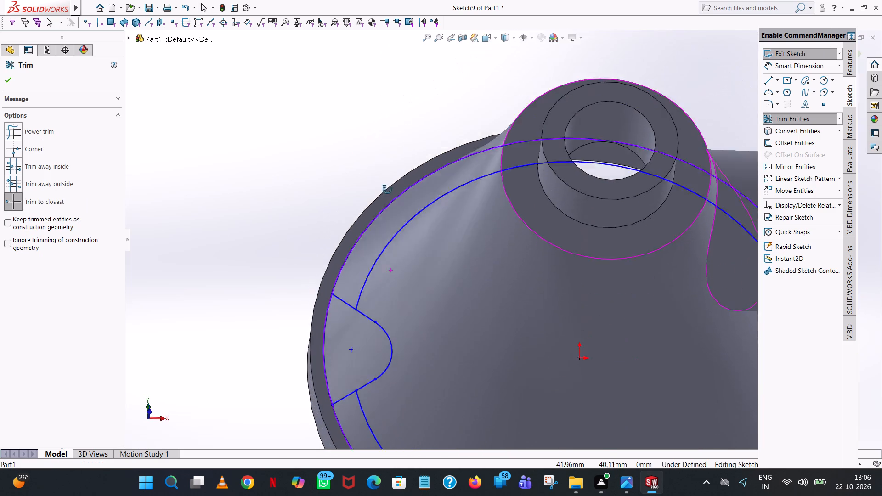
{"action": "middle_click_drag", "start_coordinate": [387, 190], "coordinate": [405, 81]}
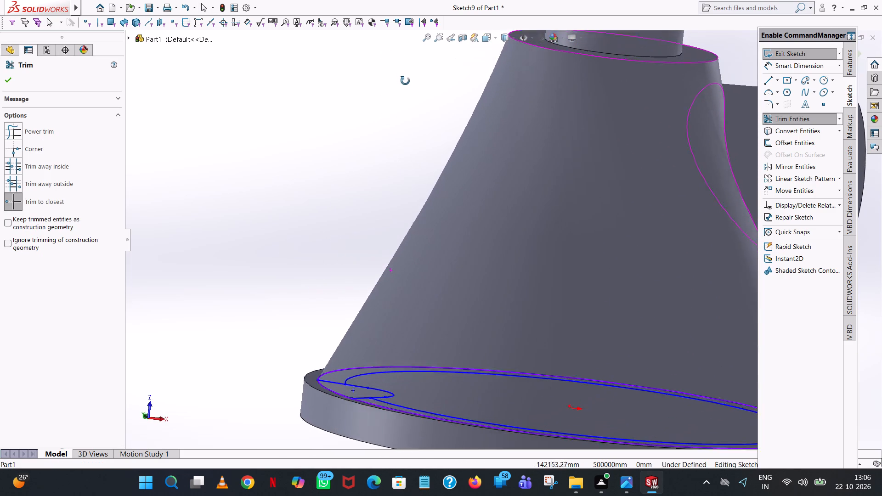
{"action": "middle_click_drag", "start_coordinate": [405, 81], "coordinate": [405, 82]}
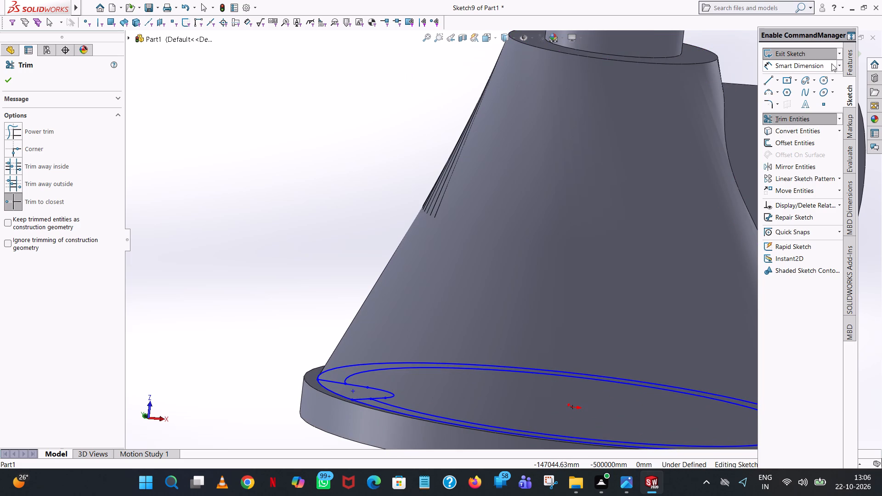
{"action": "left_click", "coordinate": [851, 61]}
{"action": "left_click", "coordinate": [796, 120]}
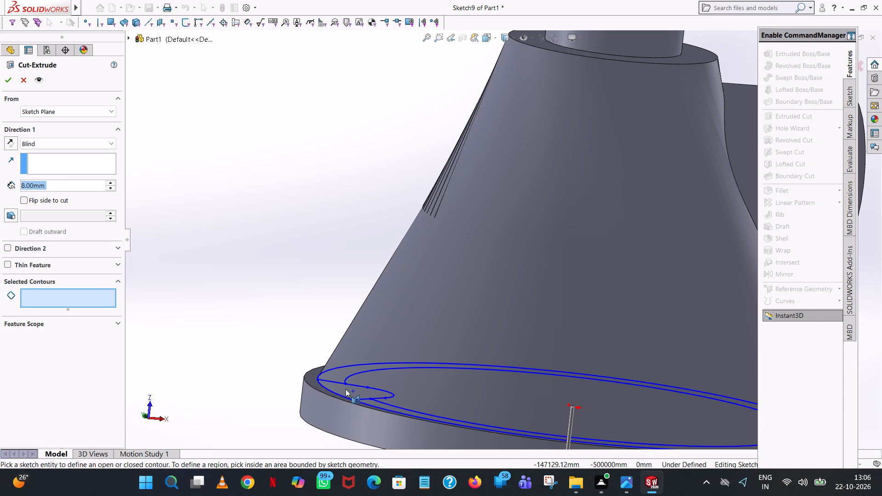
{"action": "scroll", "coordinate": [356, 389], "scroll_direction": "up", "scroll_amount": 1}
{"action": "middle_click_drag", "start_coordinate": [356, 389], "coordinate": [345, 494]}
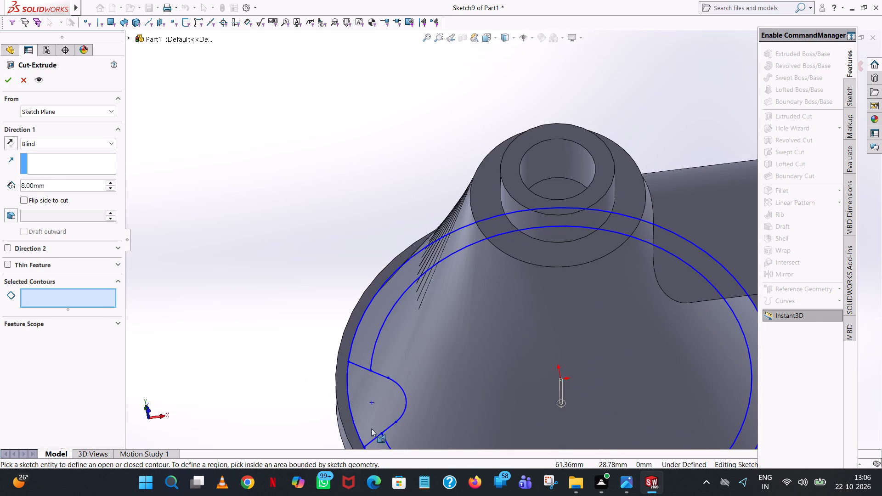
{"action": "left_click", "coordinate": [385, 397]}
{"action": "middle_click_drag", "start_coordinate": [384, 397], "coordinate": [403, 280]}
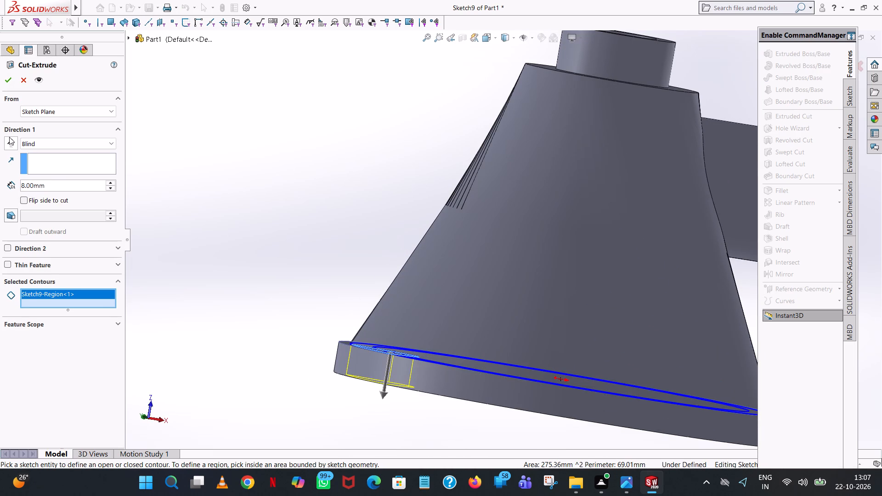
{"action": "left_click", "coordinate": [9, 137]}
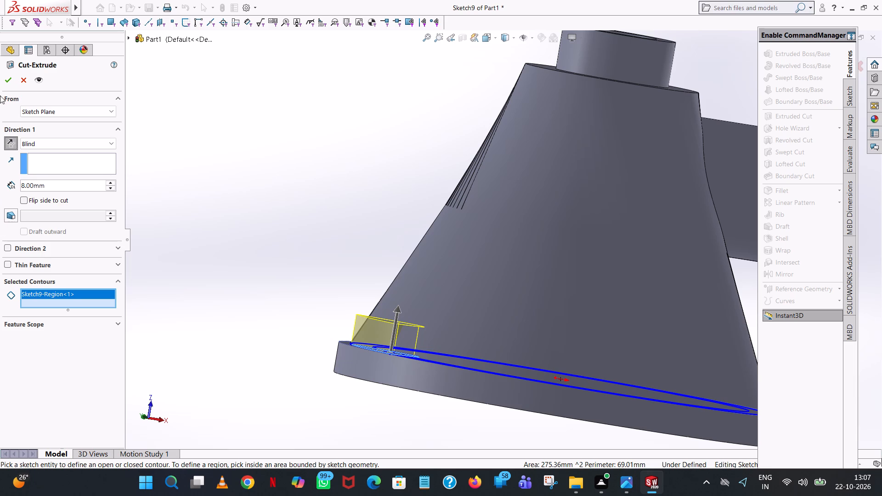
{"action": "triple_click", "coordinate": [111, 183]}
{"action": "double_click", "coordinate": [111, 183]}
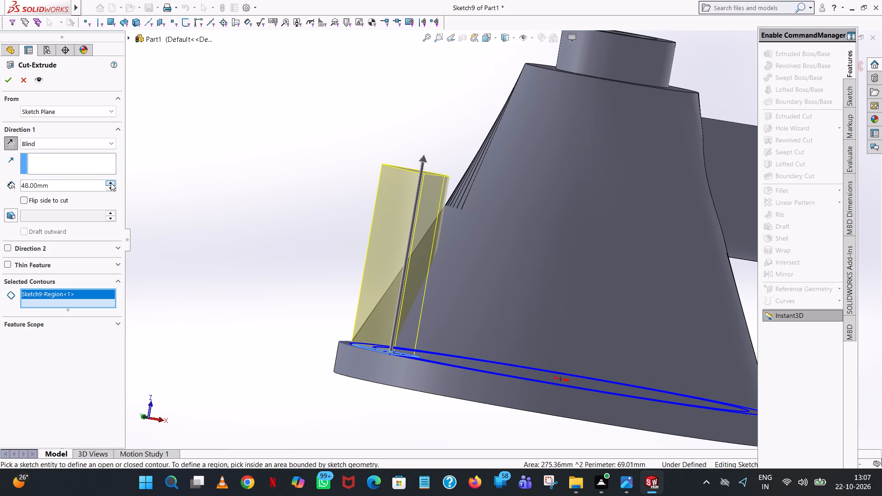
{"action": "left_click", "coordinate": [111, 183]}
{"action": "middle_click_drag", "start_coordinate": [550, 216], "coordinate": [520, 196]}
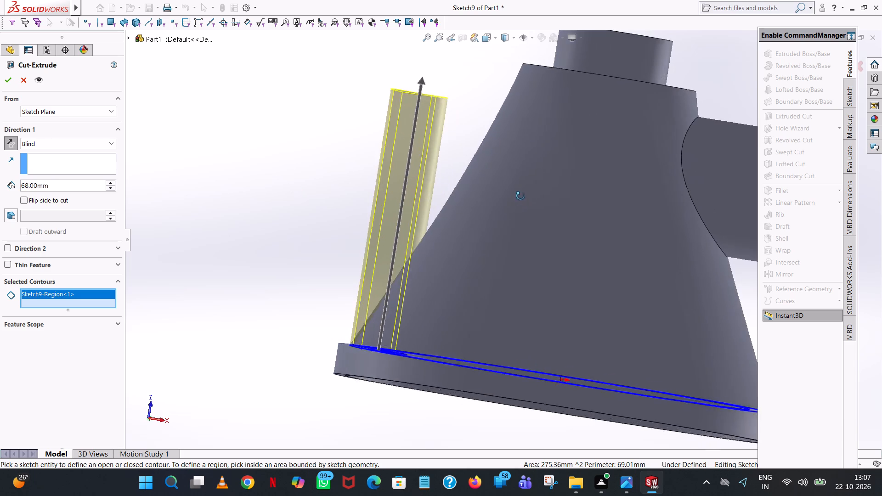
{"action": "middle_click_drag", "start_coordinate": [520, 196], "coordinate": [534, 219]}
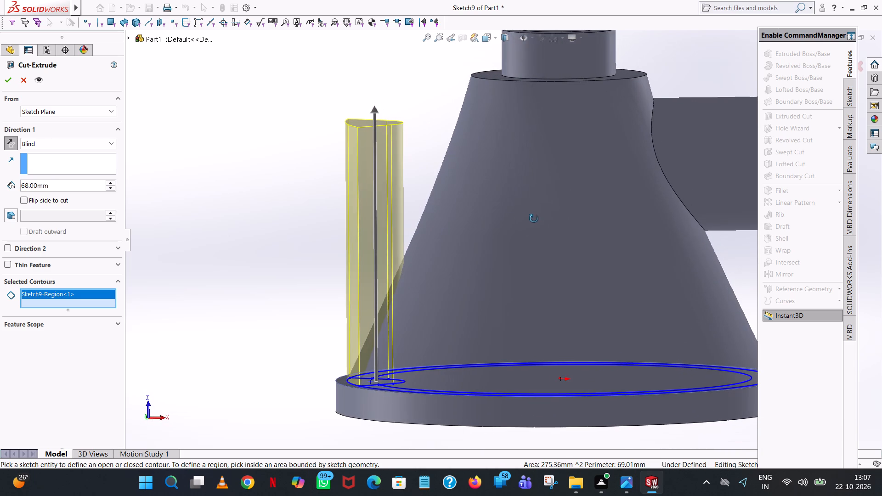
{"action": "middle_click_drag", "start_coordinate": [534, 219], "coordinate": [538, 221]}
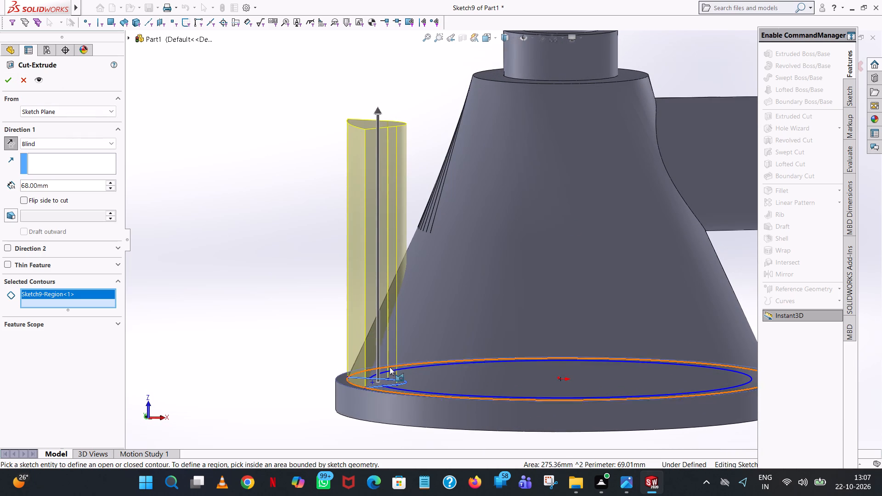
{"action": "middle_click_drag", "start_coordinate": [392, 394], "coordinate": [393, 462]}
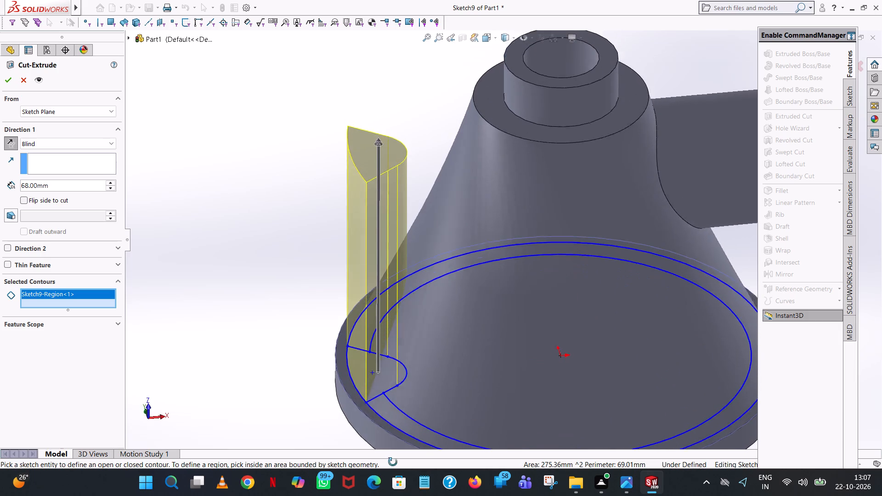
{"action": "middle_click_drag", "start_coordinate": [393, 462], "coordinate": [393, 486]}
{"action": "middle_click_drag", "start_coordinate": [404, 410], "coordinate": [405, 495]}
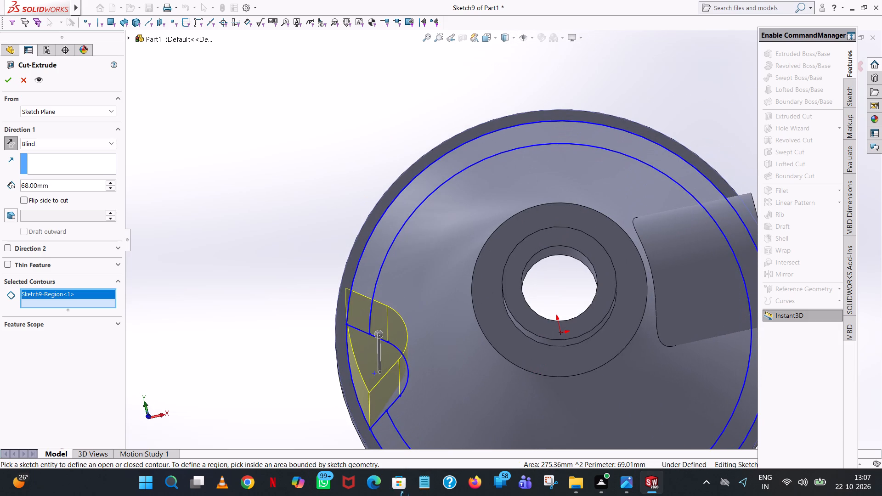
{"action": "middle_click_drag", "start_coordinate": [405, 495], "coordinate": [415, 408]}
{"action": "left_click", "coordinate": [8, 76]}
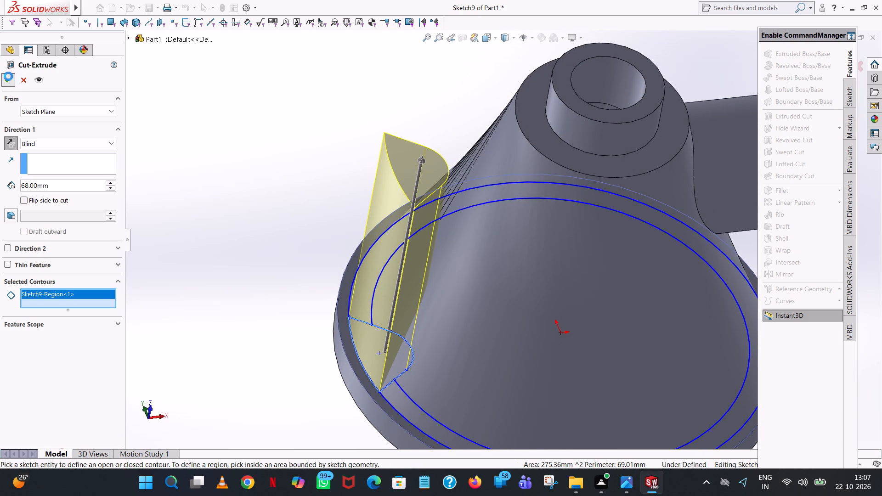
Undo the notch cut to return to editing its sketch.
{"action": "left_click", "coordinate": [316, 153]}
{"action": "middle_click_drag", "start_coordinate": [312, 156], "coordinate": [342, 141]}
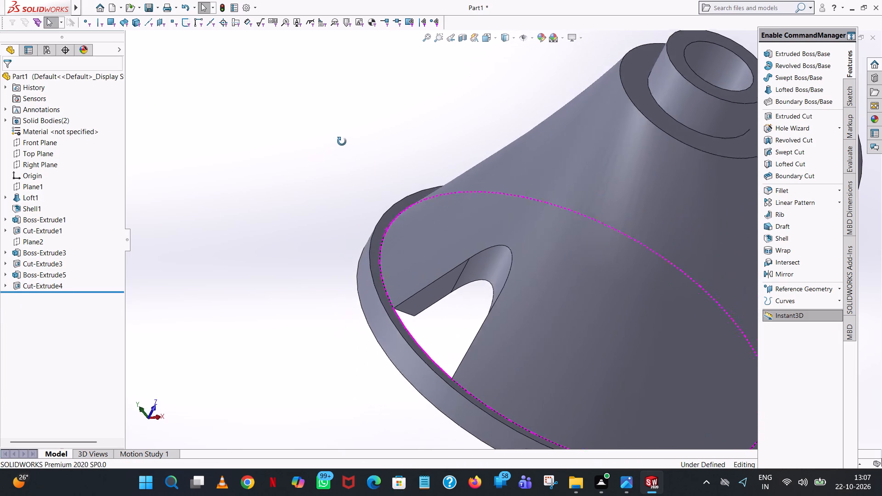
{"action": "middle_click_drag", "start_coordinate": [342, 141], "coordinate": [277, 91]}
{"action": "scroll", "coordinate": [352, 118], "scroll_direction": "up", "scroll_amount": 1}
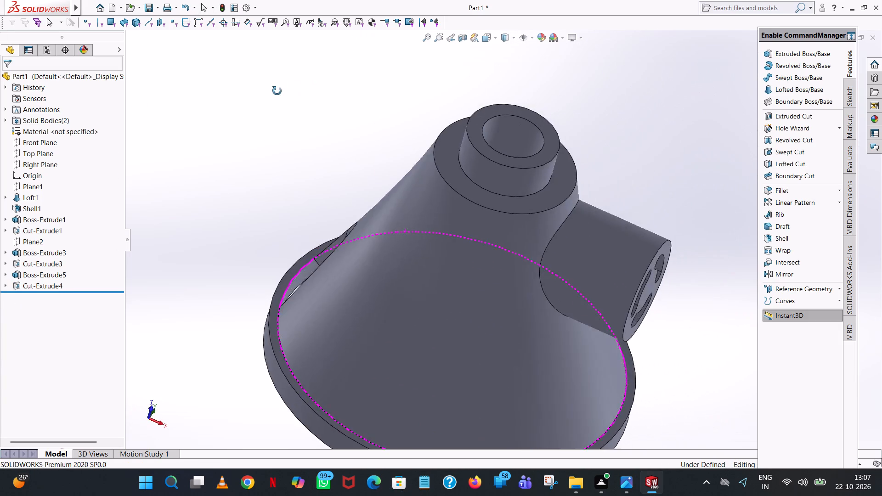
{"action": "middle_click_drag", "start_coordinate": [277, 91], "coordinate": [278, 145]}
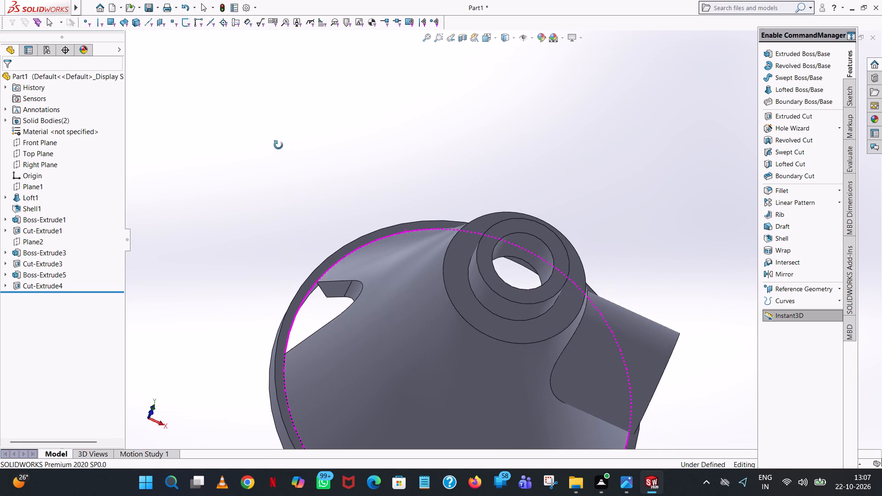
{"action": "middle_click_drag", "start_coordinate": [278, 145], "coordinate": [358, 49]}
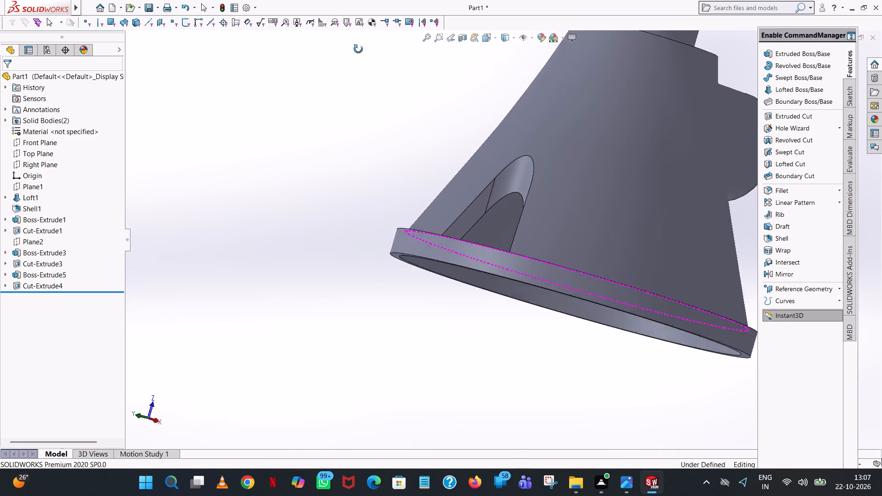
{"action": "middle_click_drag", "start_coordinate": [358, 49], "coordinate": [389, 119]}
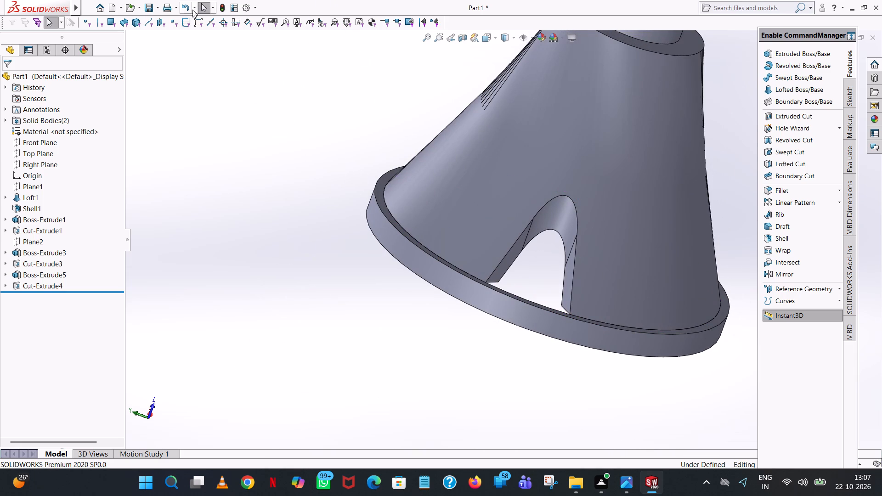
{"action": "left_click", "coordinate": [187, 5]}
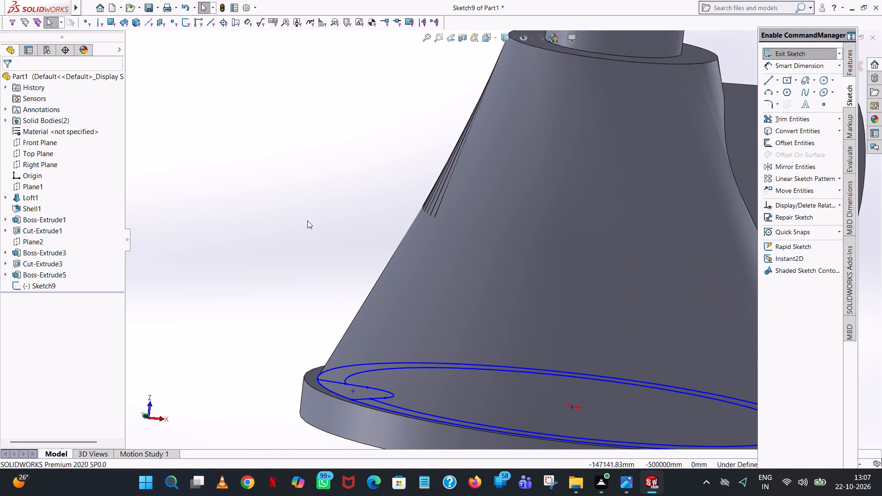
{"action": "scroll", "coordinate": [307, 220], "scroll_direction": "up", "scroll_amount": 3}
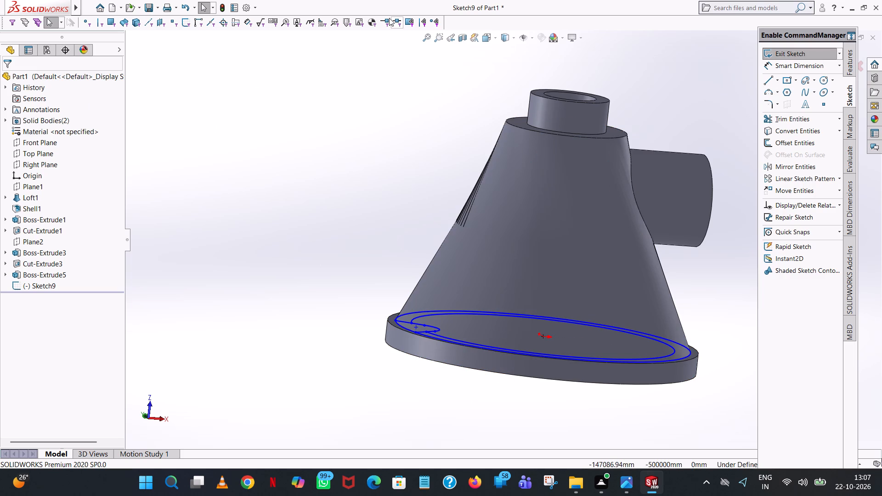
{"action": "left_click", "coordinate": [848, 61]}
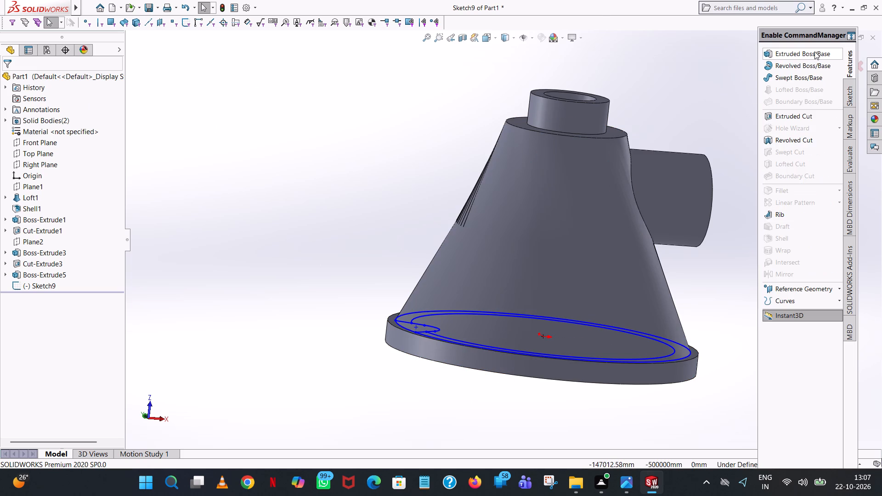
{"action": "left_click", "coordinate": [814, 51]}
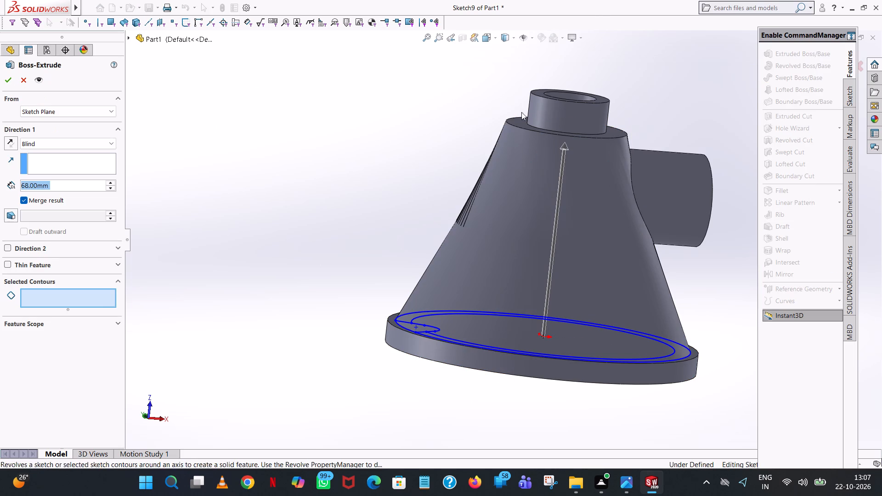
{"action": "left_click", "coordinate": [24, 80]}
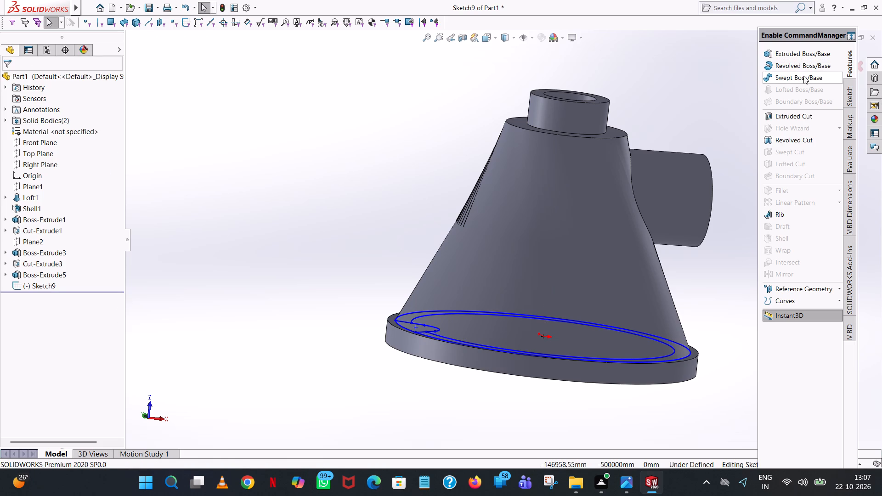
Cut the rounded notch contour and region into the cone above the ring with a blind 68 mm Extruded Cut in the reversed direction.
{"action": "left_click", "coordinate": [795, 117]}
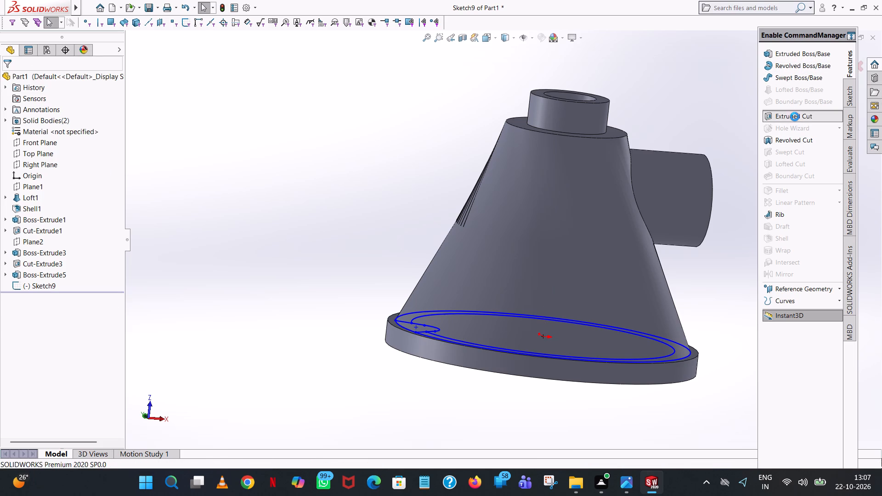
{"action": "left_click", "coordinate": [412, 327]}
{"action": "left_click", "coordinate": [416, 326]}
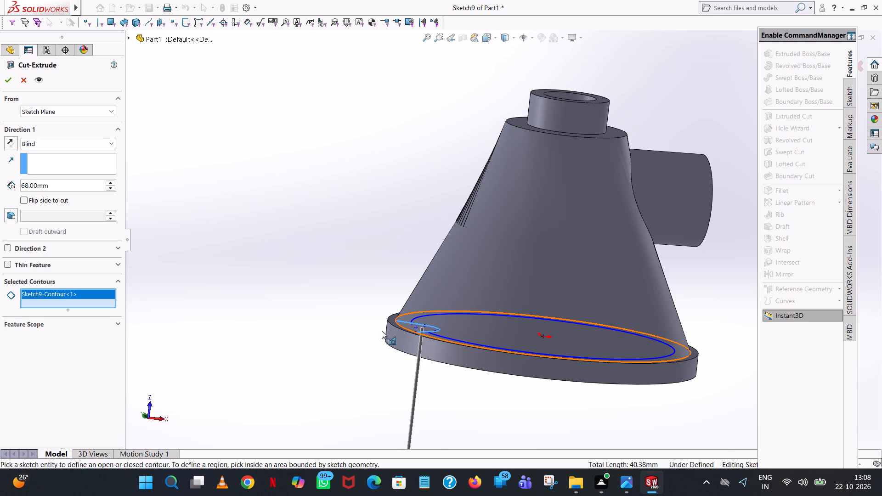
{"action": "left_click", "coordinate": [10, 144]}
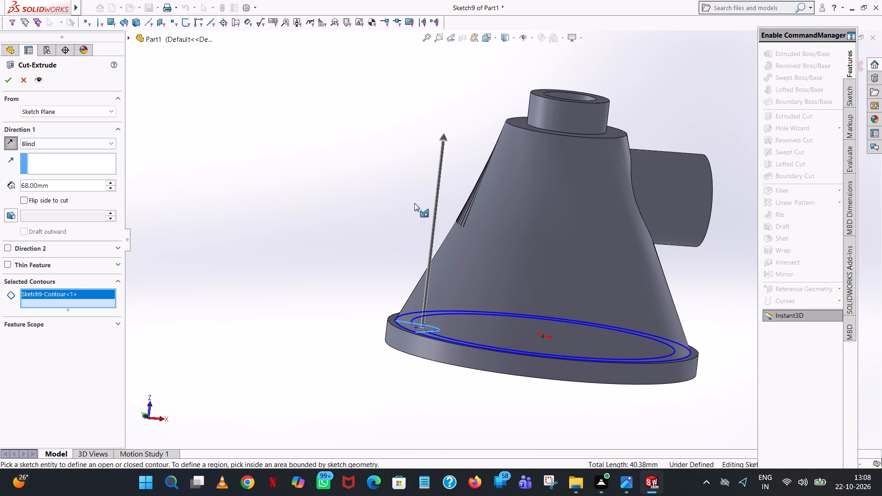
{"action": "left_click", "coordinate": [412, 325]}
{"action": "scroll", "coordinate": [415, 325], "scroll_direction": "up", "scroll_amount": 1}
{"action": "middle_click_drag", "start_coordinate": [415, 325], "coordinate": [400, 427]}
{"action": "left_click", "coordinate": [452, 290]}
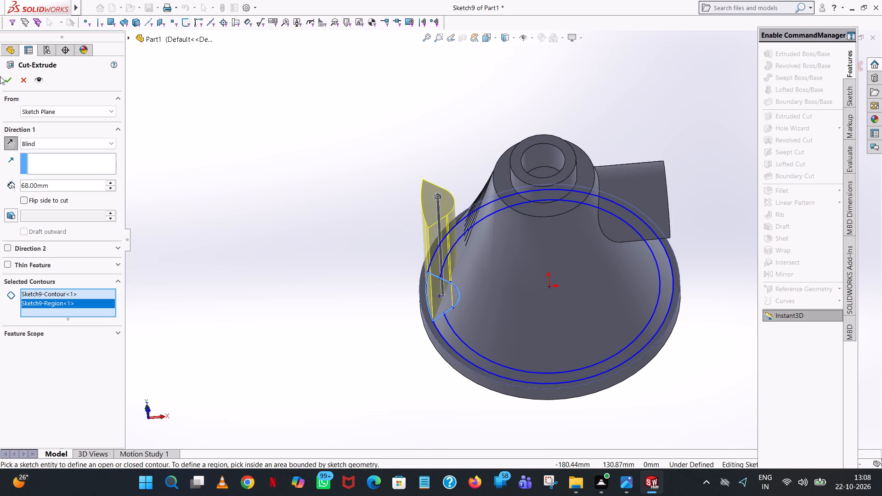
{"action": "left_click", "coordinate": [4, 75]}
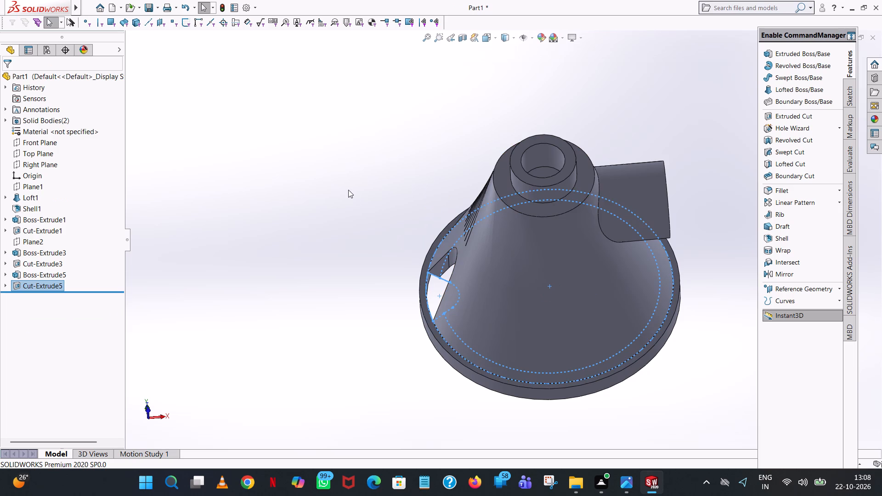
Start an Extruded Boss sketch on the ring's face at the cone's wide end, viewed from the open side.
{"action": "left_click", "coordinate": [348, 190]}
{"action": "middle_click_drag", "start_coordinate": [379, 189], "coordinate": [485, 192]}
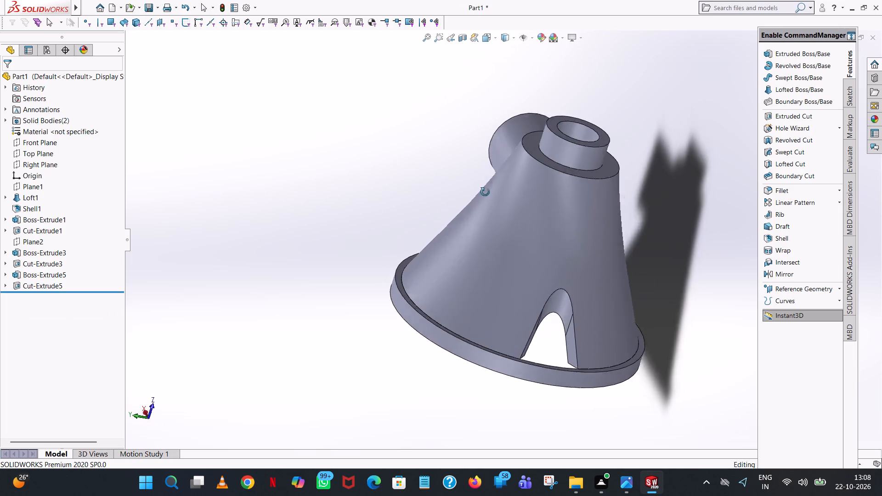
{"action": "middle_click_drag", "start_coordinate": [485, 192], "coordinate": [510, 41]}
{"action": "middle_click_drag", "start_coordinate": [654, 241], "coordinate": [650, 162]}
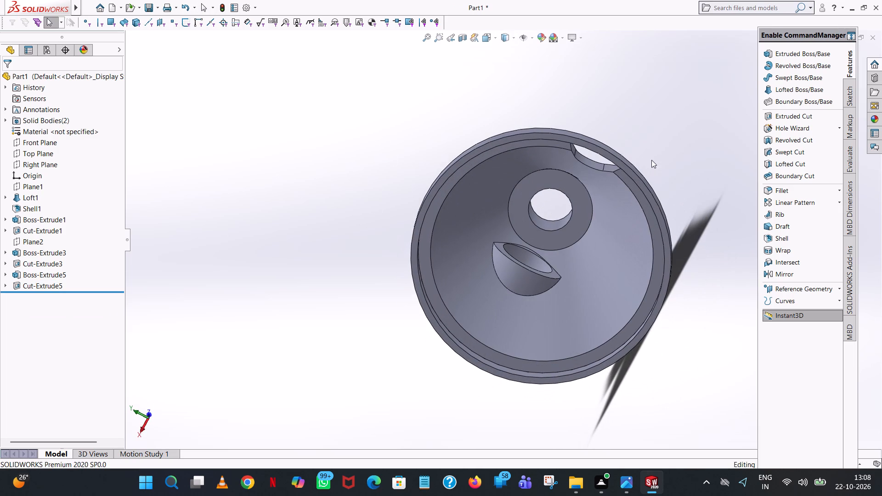
{"action": "left_click", "coordinate": [780, 54]}
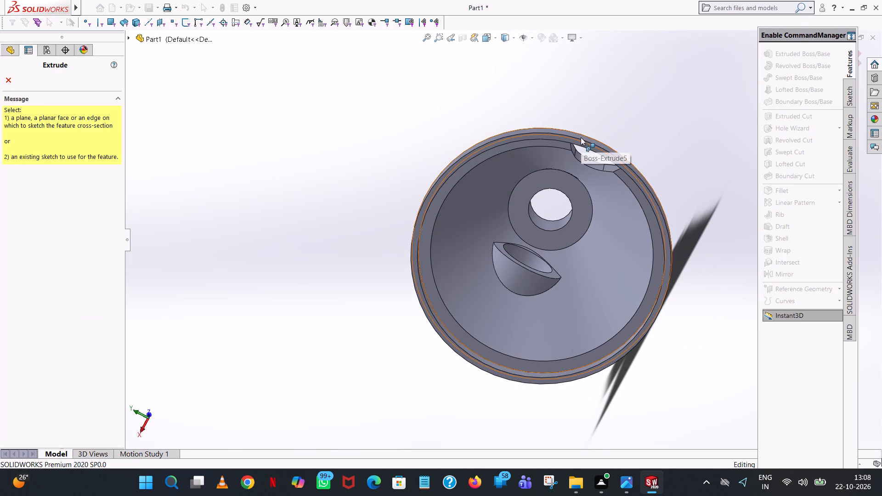
{"action": "left_click", "coordinate": [581, 137]}
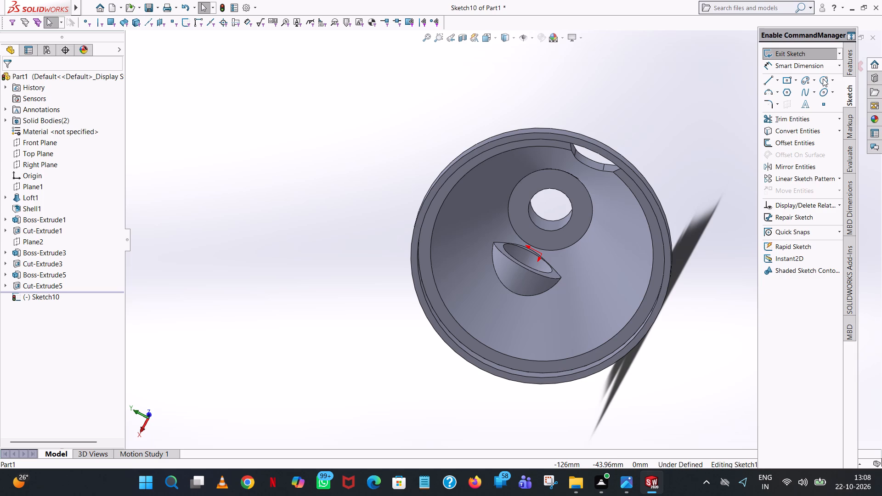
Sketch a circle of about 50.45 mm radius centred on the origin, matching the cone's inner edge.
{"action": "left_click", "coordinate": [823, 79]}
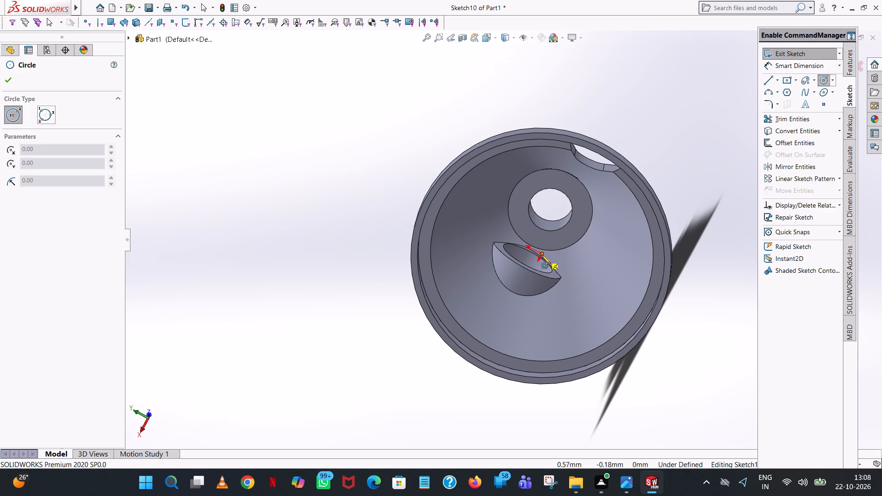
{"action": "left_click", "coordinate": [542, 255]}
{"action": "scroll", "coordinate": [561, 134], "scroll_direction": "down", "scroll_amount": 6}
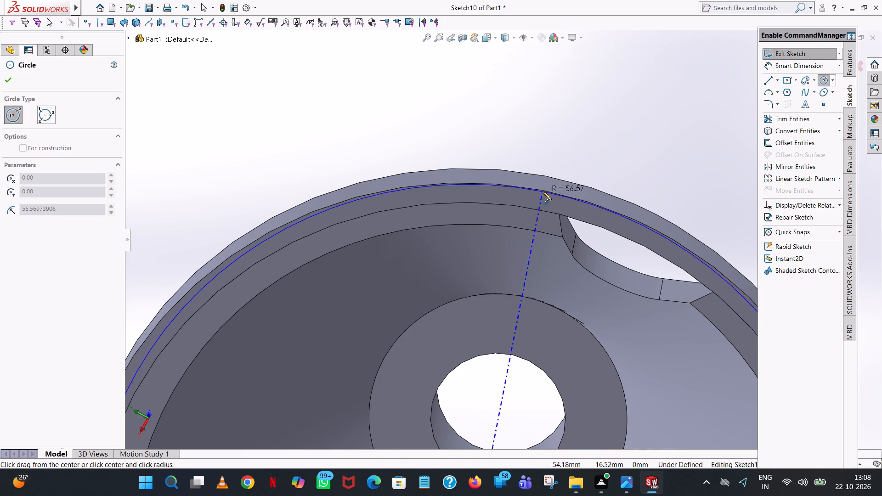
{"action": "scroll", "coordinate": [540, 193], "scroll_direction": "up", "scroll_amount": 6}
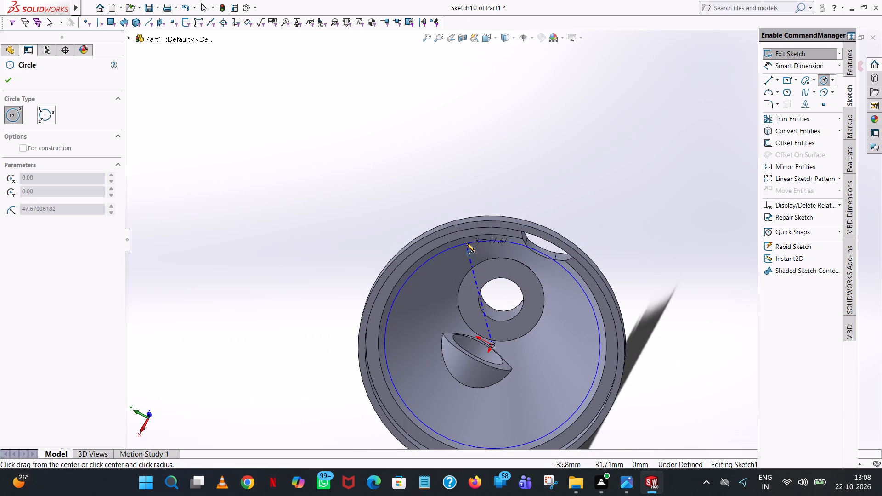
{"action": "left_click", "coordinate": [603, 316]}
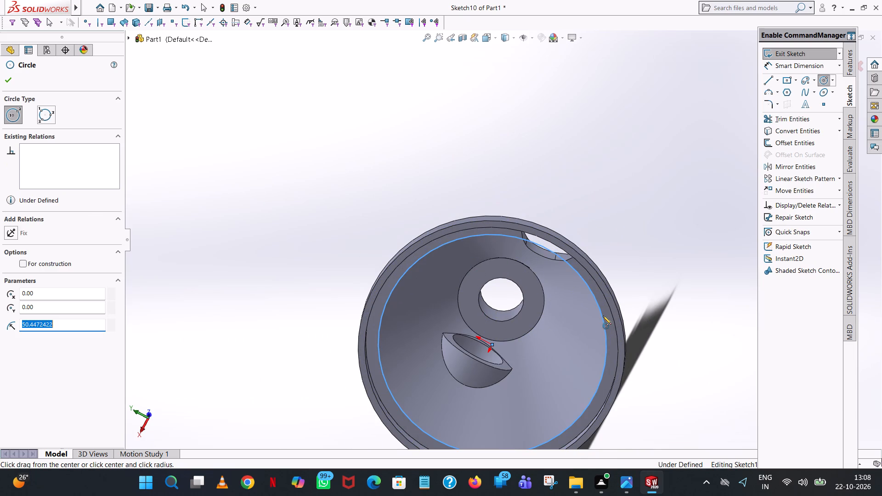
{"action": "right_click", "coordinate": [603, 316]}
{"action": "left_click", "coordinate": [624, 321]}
Sketch a circle of 56 mm radius centred on the origin, matching the ring's inner edge.
{"action": "scroll", "coordinate": [625, 174], "scroll_direction": "up", "scroll_amount": 1}
{"action": "middle_click_drag", "start_coordinate": [625, 176], "coordinate": [623, 223]}
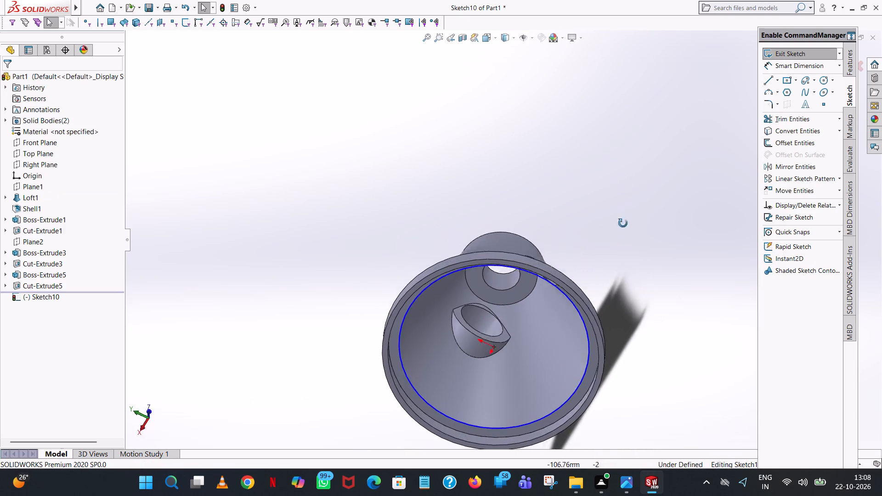
{"action": "middle_click_drag", "start_coordinate": [623, 223], "coordinate": [597, 426]}
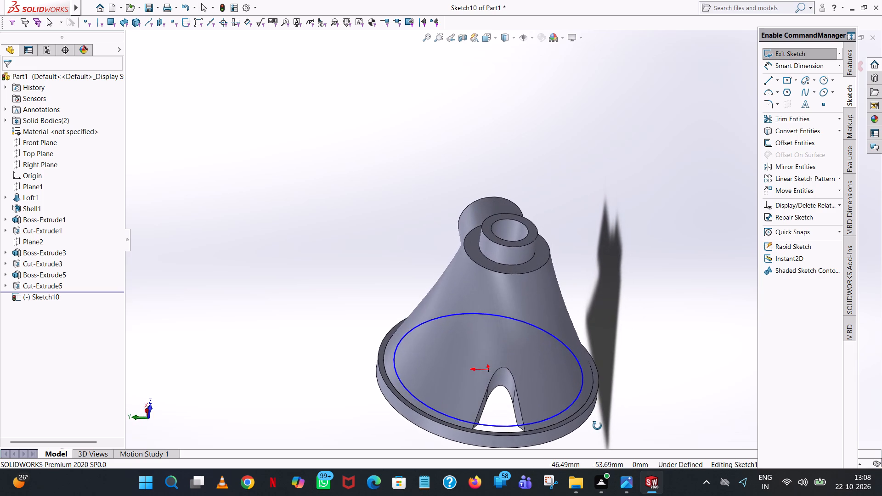
{"action": "middle_click_drag", "start_coordinate": [597, 426], "coordinate": [675, 163]}
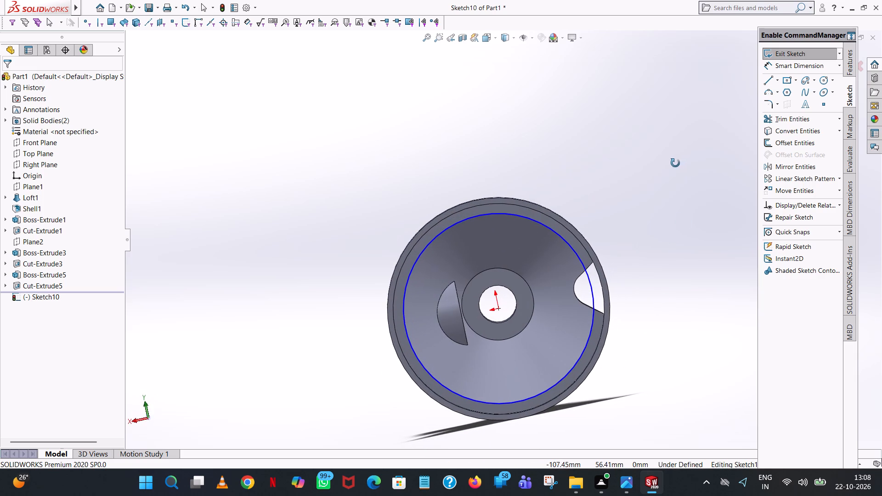
{"action": "middle_click_drag", "start_coordinate": [675, 163], "coordinate": [675, 163]}
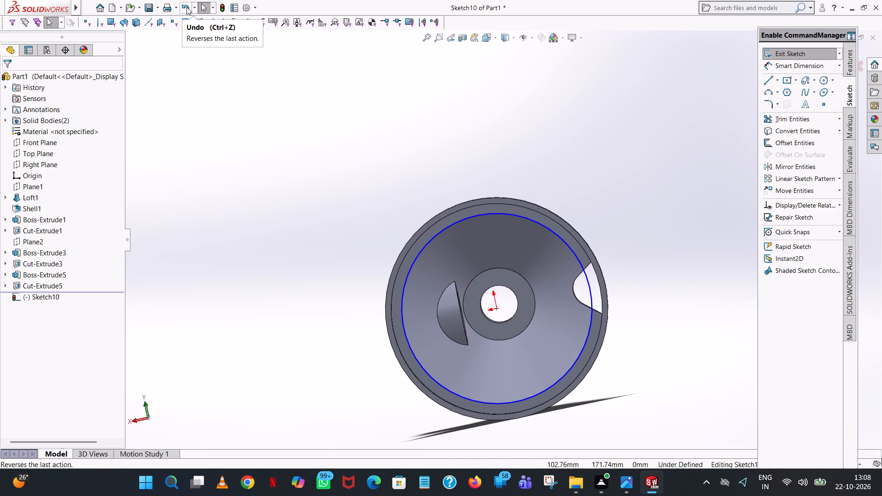
{"action": "left_click", "coordinate": [823, 80]}
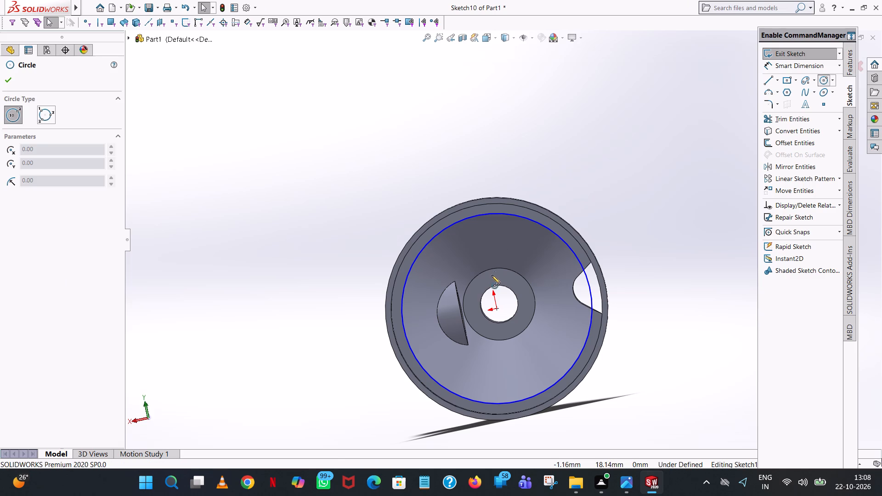
{"action": "left_click", "coordinate": [498, 309]}
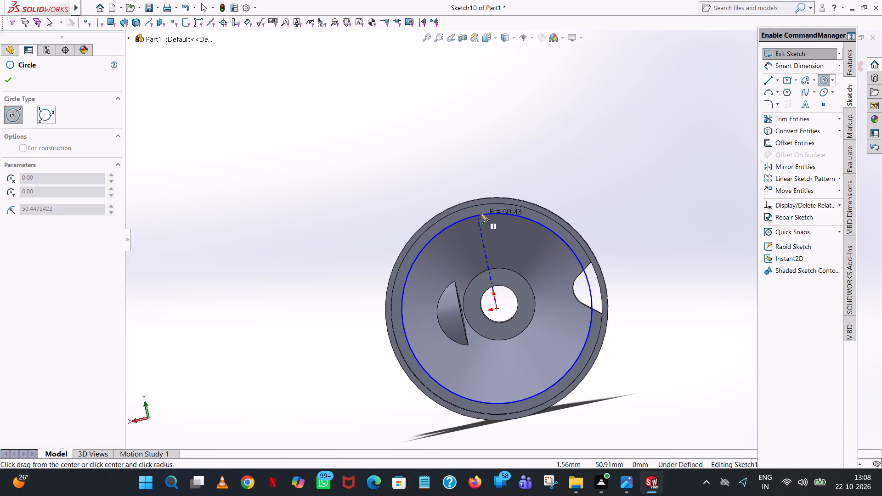
{"action": "left_click", "coordinate": [478, 205]}
{"action": "right_click", "coordinate": [478, 205]}
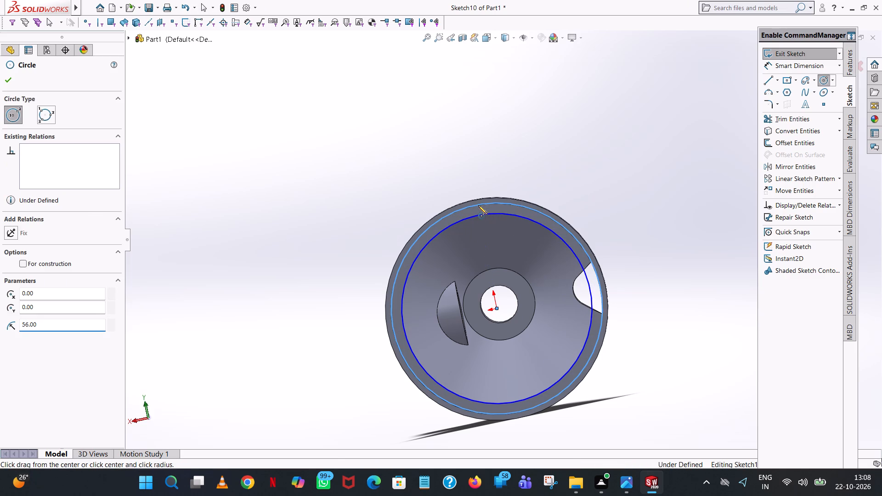
{"action": "left_click", "coordinate": [497, 210]}
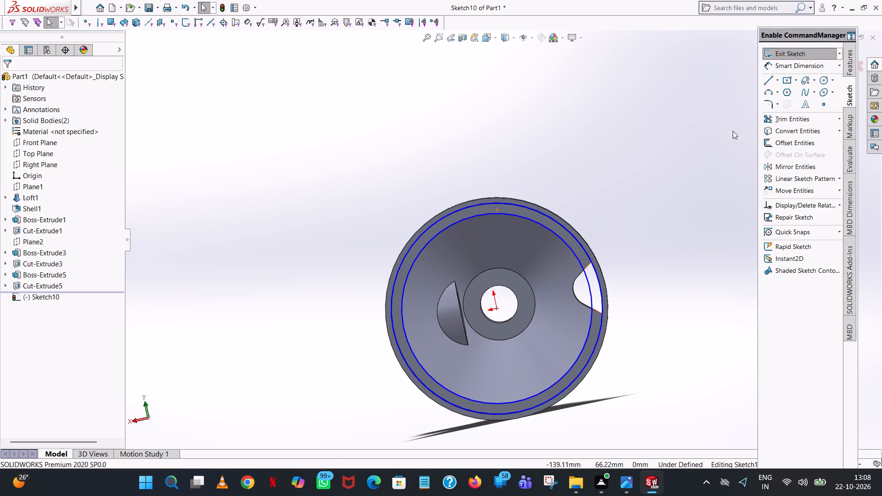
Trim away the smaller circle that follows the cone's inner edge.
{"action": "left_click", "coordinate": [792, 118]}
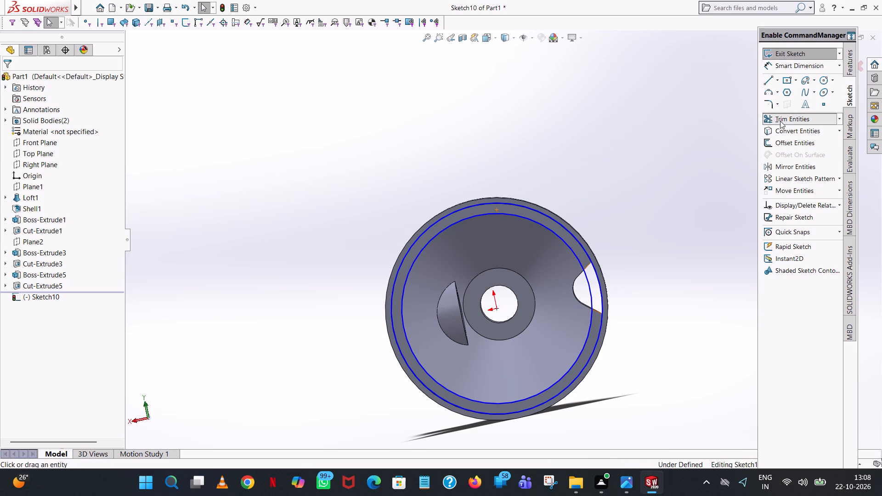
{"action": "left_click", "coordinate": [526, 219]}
Set up a blind Extruded Boss of the 56 mm radius circle with a 9 mm depth and merged result.
{"action": "middle_click_drag", "start_coordinate": [664, 198], "coordinate": [655, 238]}
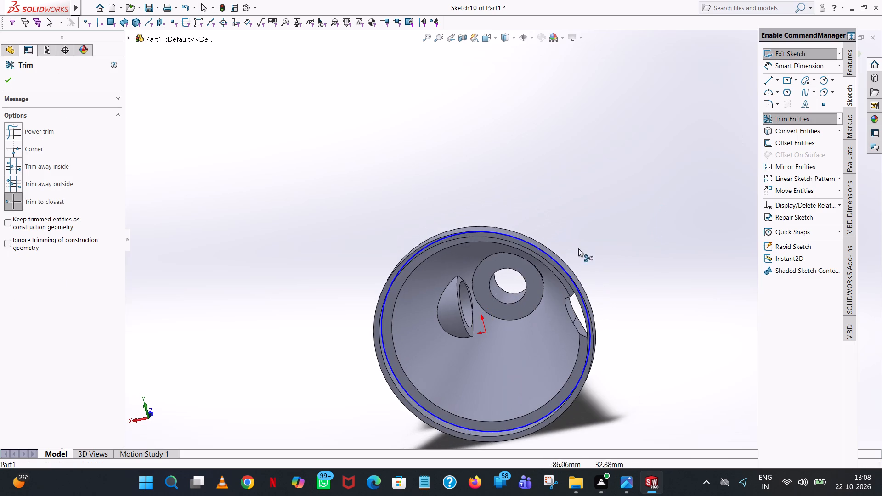
{"action": "scroll", "coordinate": [520, 251], "scroll_direction": "down", "scroll_amount": 8}
{"action": "middle_click_drag", "start_coordinate": [578, 228], "coordinate": [593, 210]}
{"action": "scroll", "coordinate": [593, 210], "scroll_direction": "up", "scroll_amount": 6}
{"action": "middle_click_drag", "start_coordinate": [608, 219], "coordinate": [470, 314]}
{"action": "scroll", "coordinate": [589, 250], "scroll_direction": "up", "scroll_amount": 1}
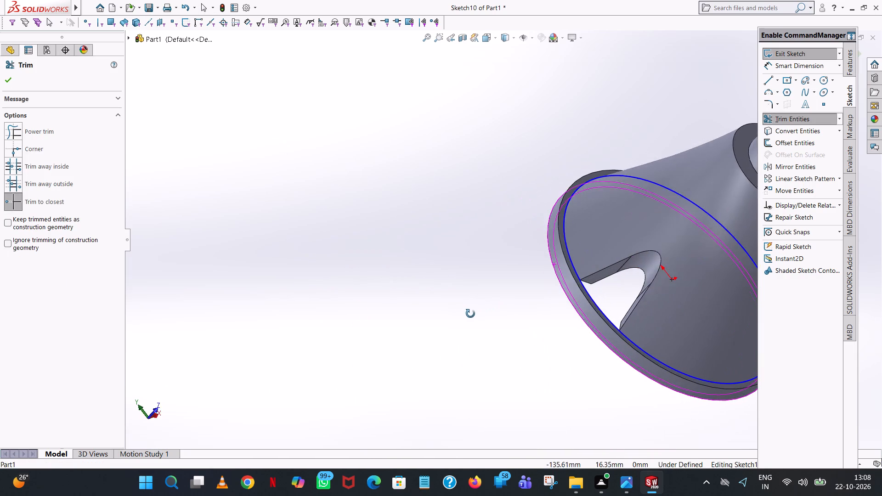
{"action": "middle_click_drag", "start_coordinate": [470, 314], "coordinate": [420, 290]}
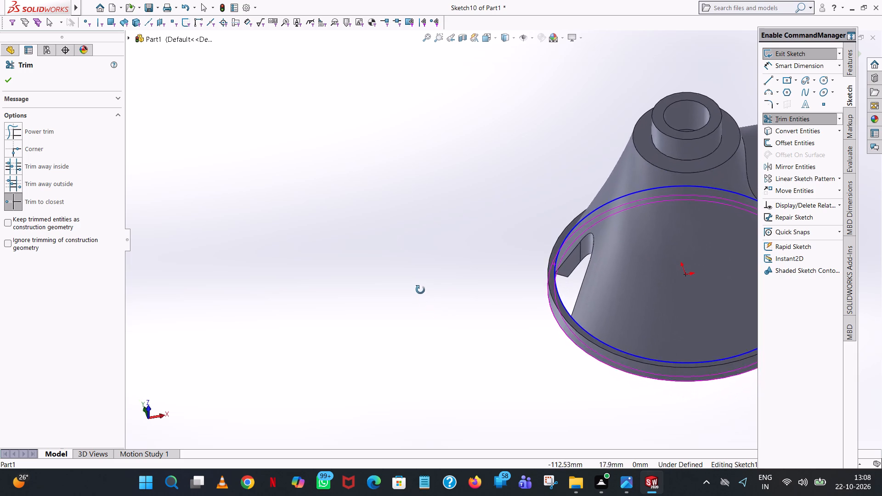
{"action": "middle_click_drag", "start_coordinate": [420, 290], "coordinate": [532, 57]}
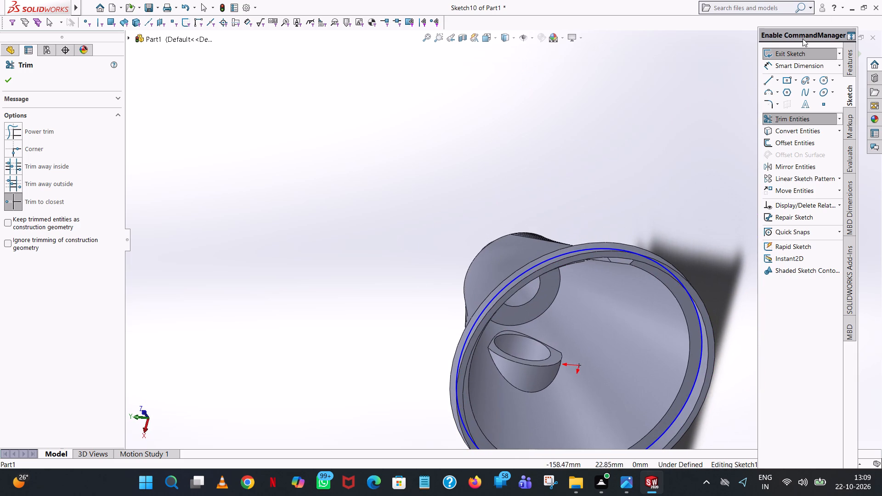
{"action": "left_click", "coordinate": [847, 59]}
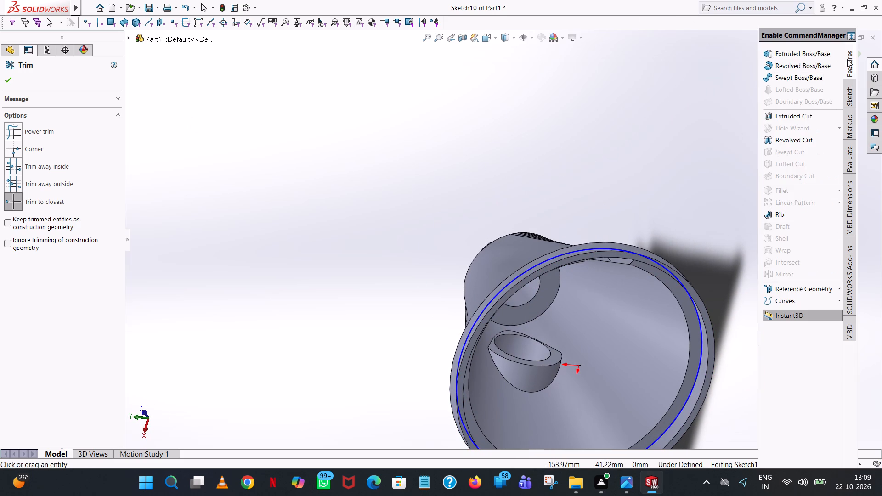
{"action": "left_click", "coordinate": [813, 54]}
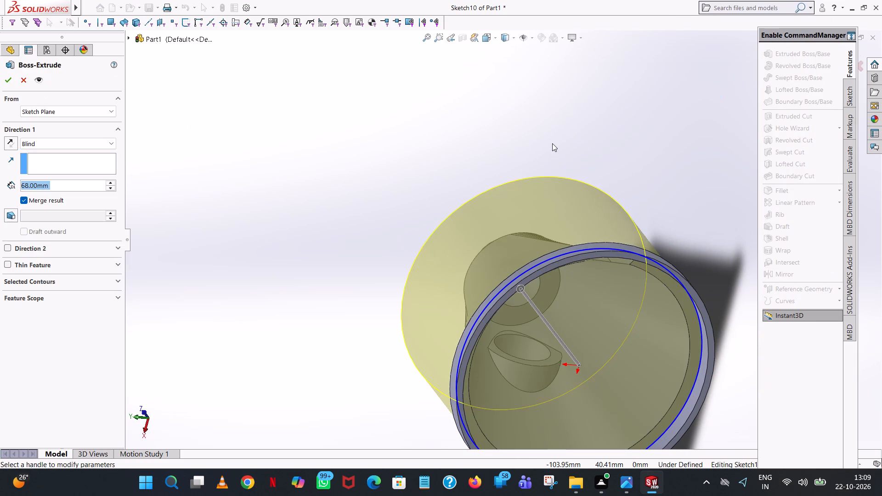
{"action": "middle_click_drag", "start_coordinate": [553, 154], "coordinate": [582, 248]}
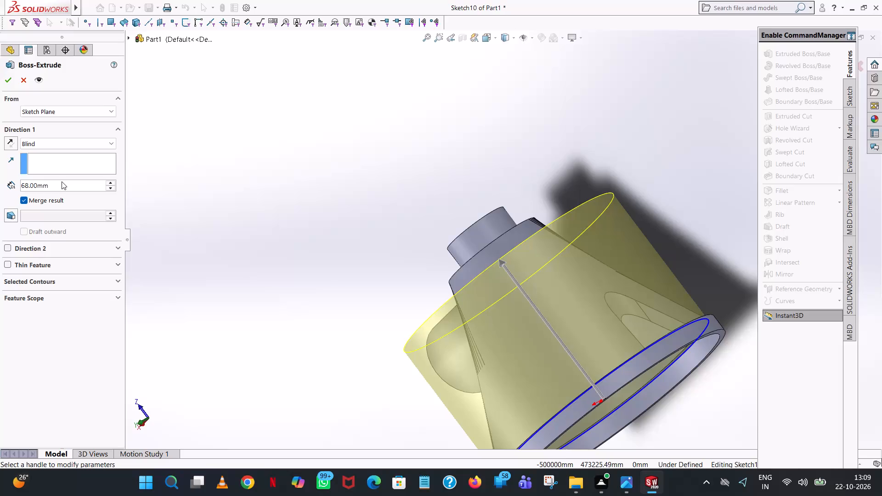
{"action": "double_click", "coordinate": [62, 185]}
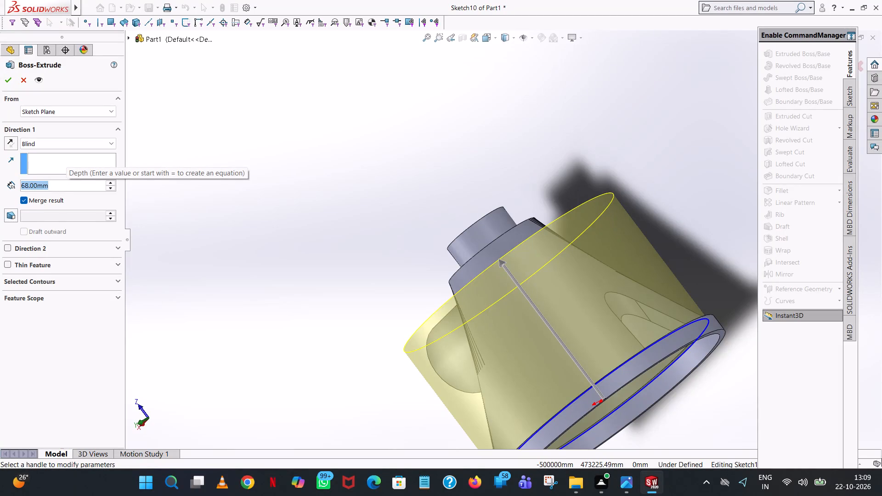
{"action": "key", "text": "9"}
{"action": "key", "text": "Return"}
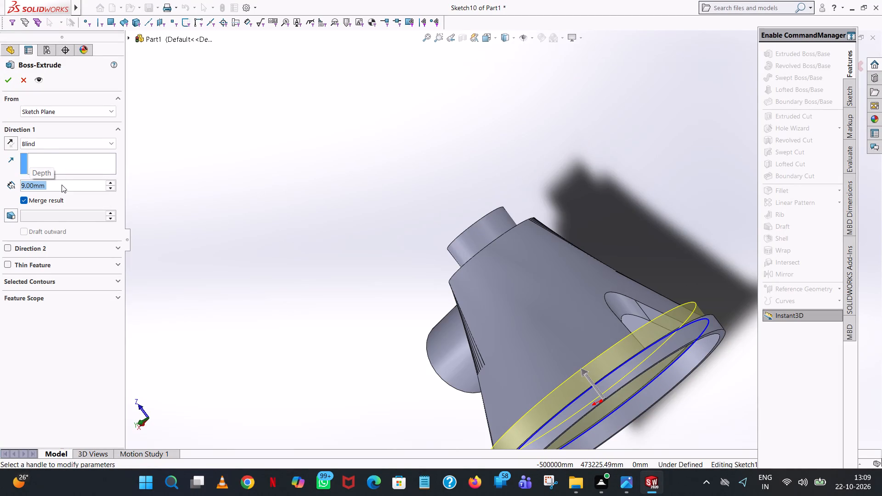
{"action": "middle_click_drag", "start_coordinate": [693, 247], "coordinate": [694, 246]}
{"action": "scroll", "coordinate": [698, 255], "scroll_direction": "up", "scroll_amount": 1}
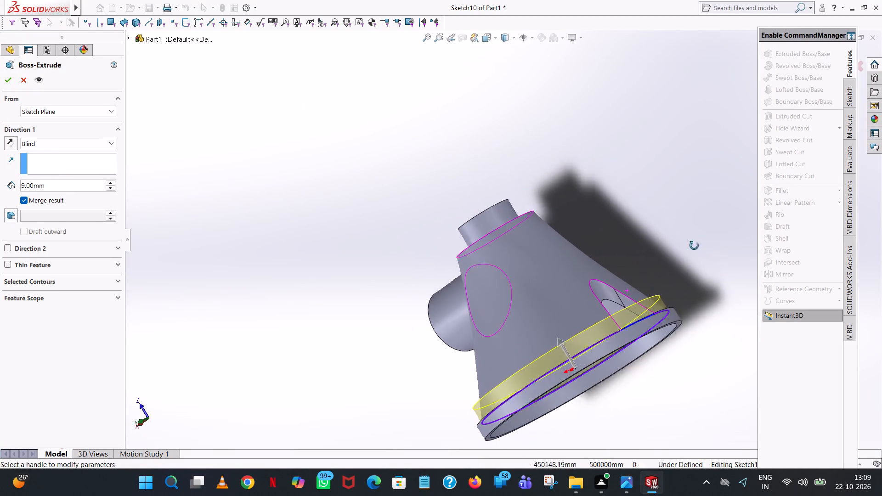
{"action": "middle_click_drag", "start_coordinate": [694, 246], "coordinate": [652, 349]}
{"action": "scroll", "coordinate": [709, 315], "scroll_direction": "up", "scroll_amount": 2}
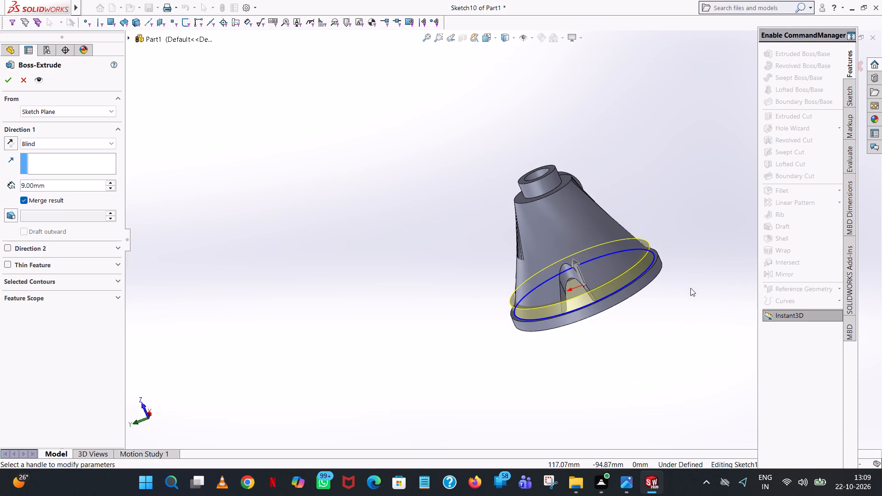
{"action": "scroll", "coordinate": [689, 285], "scroll_direction": "down", "scroll_amount": 5}
{"action": "middle_click_drag", "start_coordinate": [553, 225], "coordinate": [569, 172]}
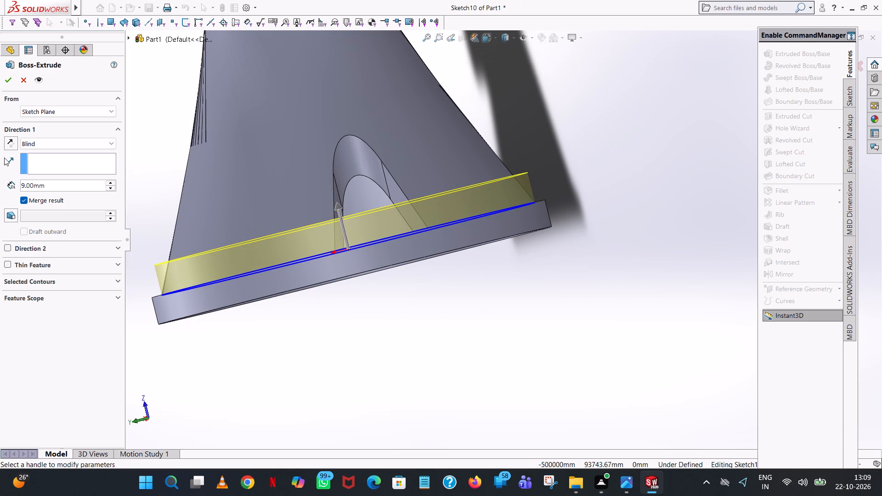
Reverse the boss extrusion down into the ring, set its depth to 8 mm, and create the solid base disc.
{"action": "left_click", "coordinate": [7, 137]}
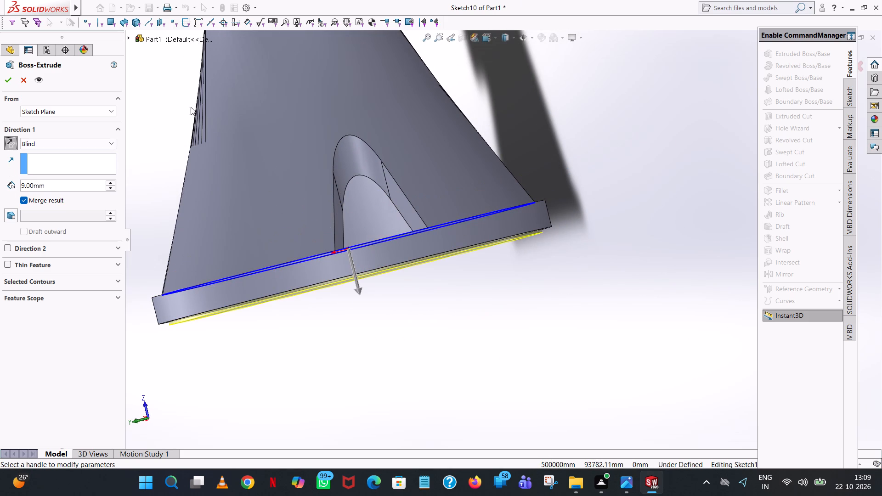
{"action": "middle_click_drag", "start_coordinate": [503, 207], "coordinate": [504, 220]}
{"action": "double_click", "coordinate": [55, 184]}
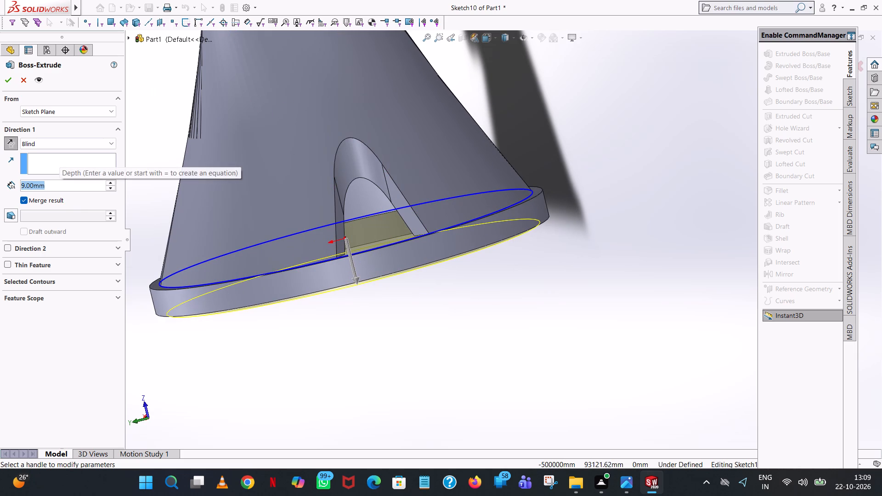
{"action": "key", "text": "8"}
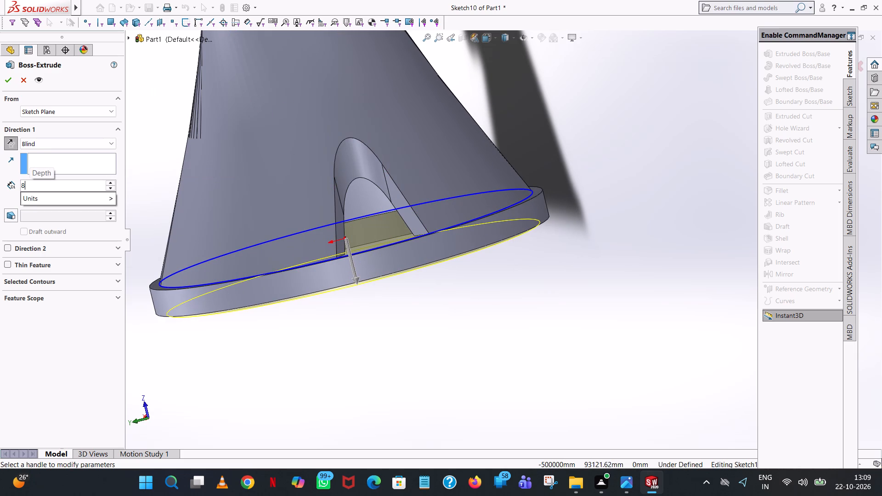
{"action": "left_click", "coordinate": [589, 316]}
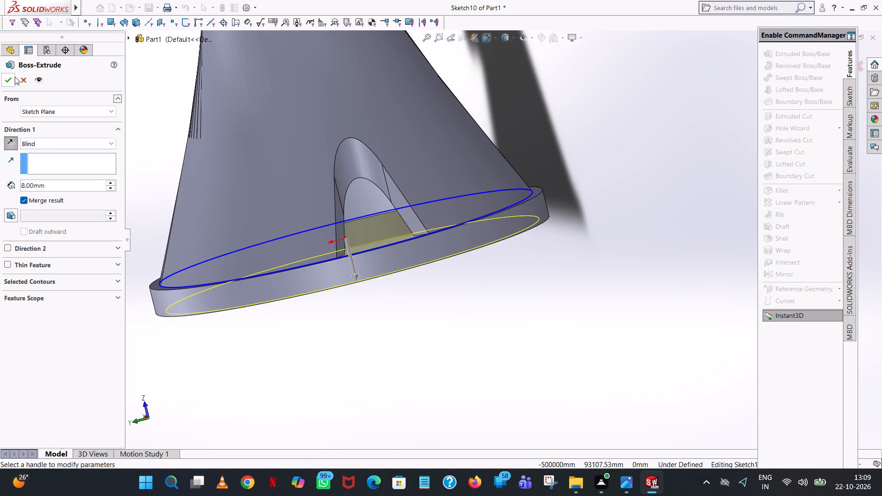
{"action": "left_click", "coordinate": [8, 80]}
{"action": "left_click", "coordinate": [626, 154]}
{"action": "middle_click_drag", "start_coordinate": [624, 154], "coordinate": [636, 197]}
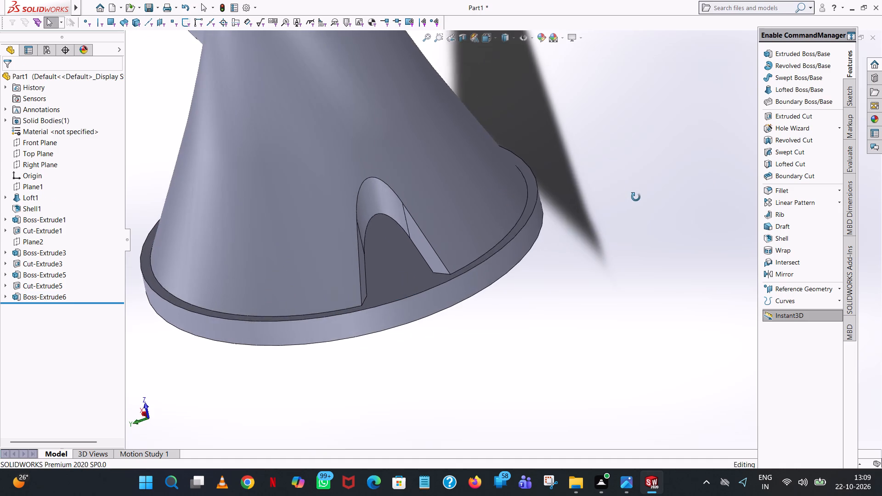
{"action": "middle_click_drag", "start_coordinate": [636, 197], "coordinate": [535, 170]}
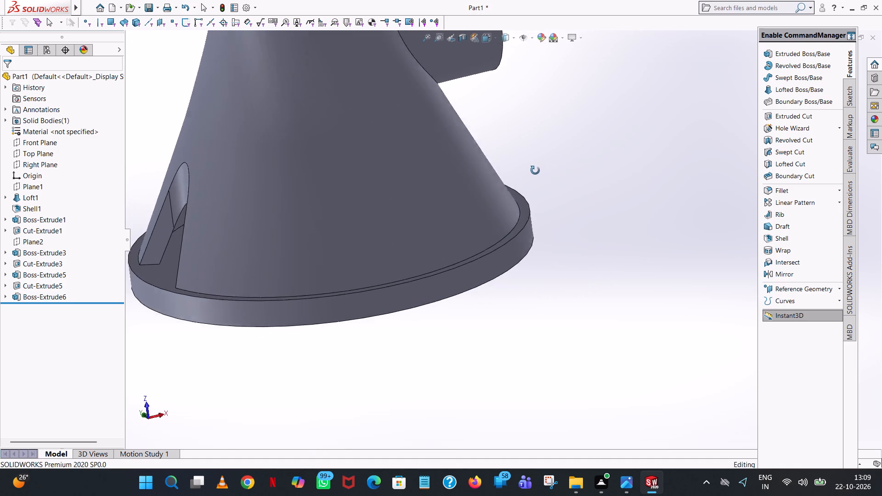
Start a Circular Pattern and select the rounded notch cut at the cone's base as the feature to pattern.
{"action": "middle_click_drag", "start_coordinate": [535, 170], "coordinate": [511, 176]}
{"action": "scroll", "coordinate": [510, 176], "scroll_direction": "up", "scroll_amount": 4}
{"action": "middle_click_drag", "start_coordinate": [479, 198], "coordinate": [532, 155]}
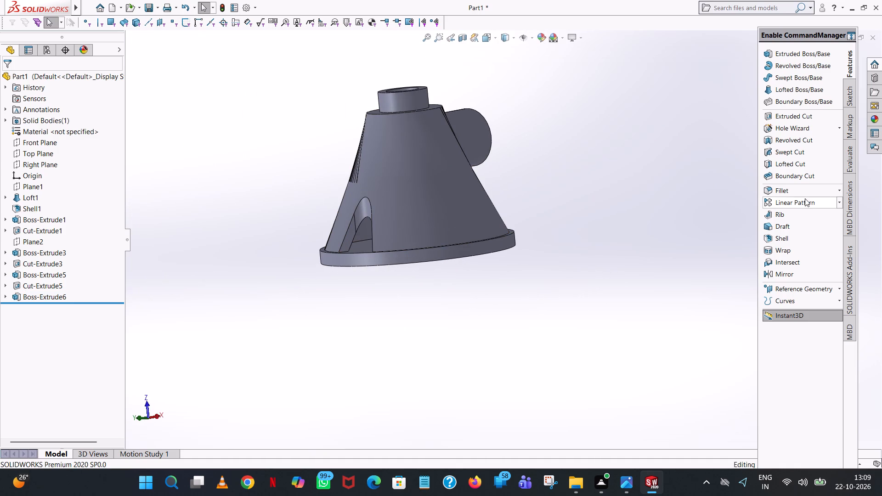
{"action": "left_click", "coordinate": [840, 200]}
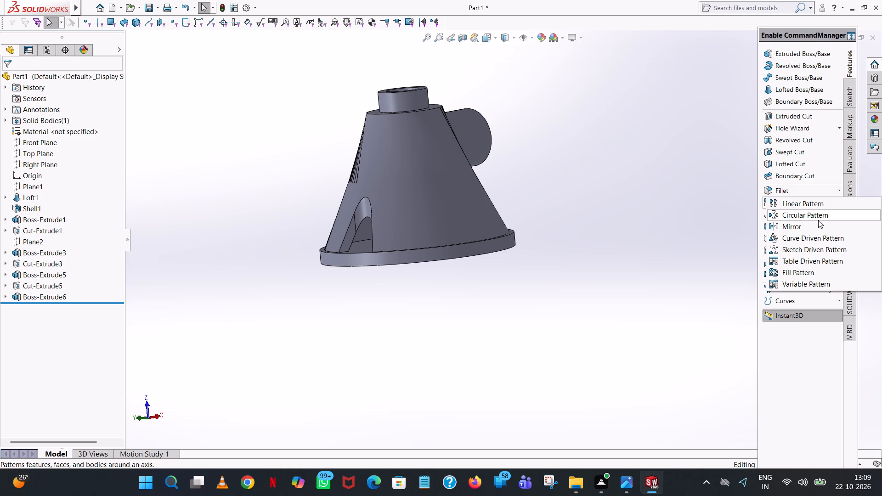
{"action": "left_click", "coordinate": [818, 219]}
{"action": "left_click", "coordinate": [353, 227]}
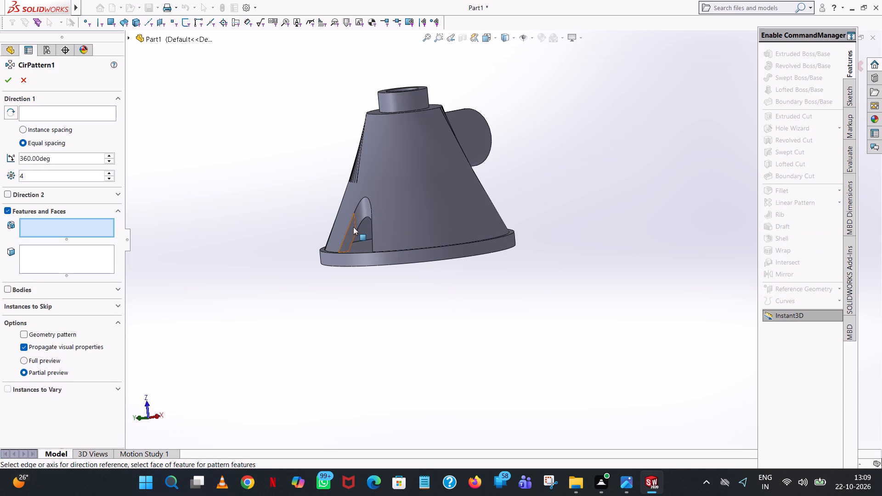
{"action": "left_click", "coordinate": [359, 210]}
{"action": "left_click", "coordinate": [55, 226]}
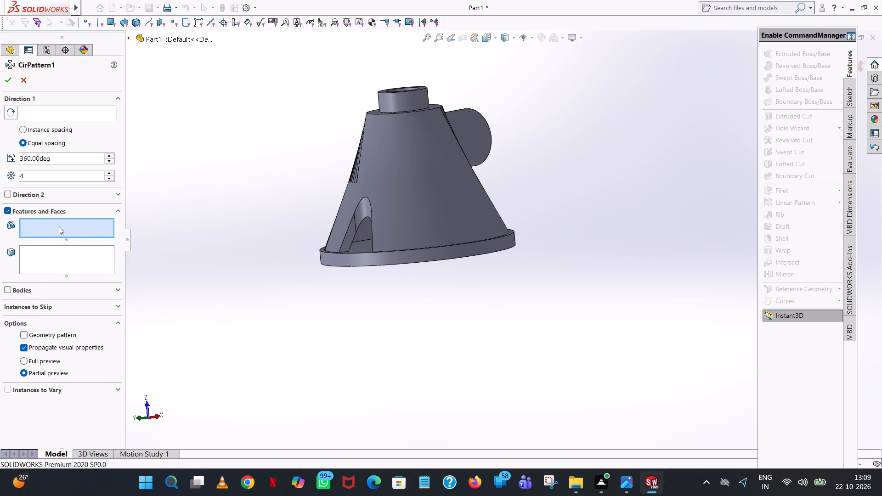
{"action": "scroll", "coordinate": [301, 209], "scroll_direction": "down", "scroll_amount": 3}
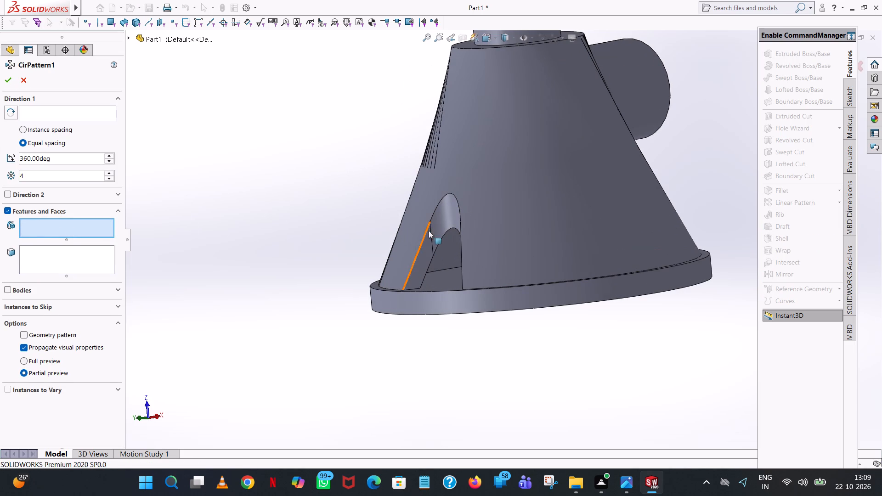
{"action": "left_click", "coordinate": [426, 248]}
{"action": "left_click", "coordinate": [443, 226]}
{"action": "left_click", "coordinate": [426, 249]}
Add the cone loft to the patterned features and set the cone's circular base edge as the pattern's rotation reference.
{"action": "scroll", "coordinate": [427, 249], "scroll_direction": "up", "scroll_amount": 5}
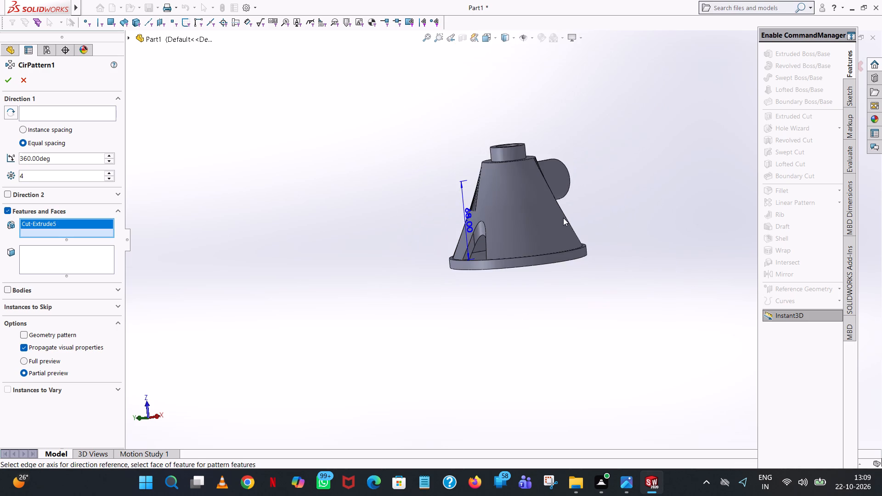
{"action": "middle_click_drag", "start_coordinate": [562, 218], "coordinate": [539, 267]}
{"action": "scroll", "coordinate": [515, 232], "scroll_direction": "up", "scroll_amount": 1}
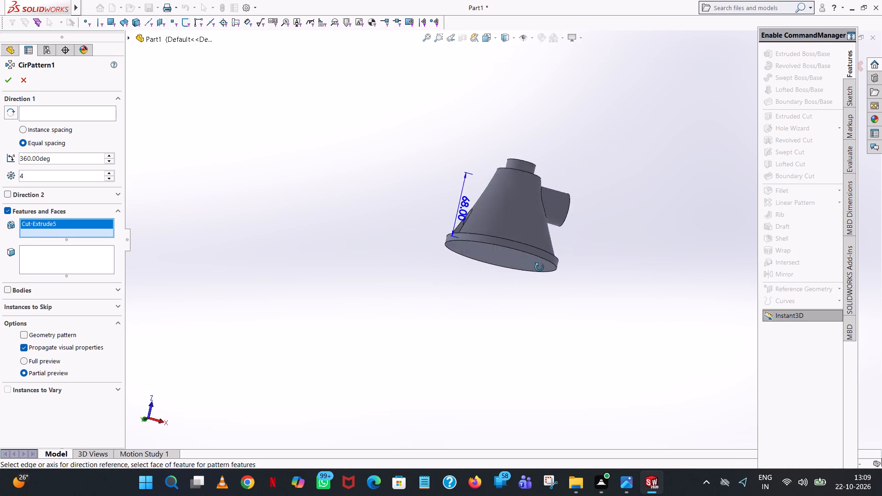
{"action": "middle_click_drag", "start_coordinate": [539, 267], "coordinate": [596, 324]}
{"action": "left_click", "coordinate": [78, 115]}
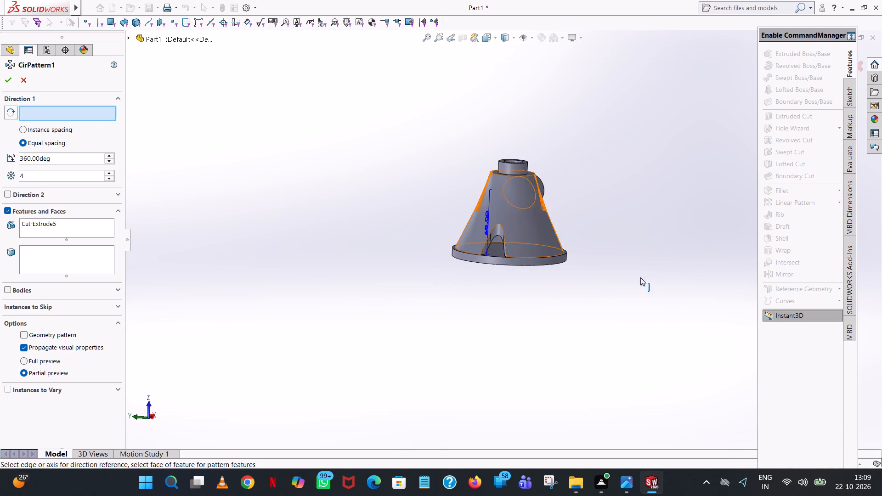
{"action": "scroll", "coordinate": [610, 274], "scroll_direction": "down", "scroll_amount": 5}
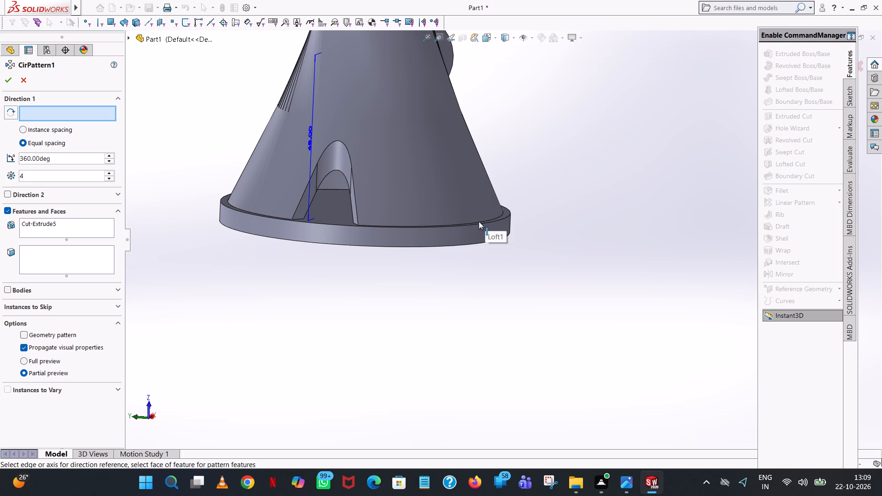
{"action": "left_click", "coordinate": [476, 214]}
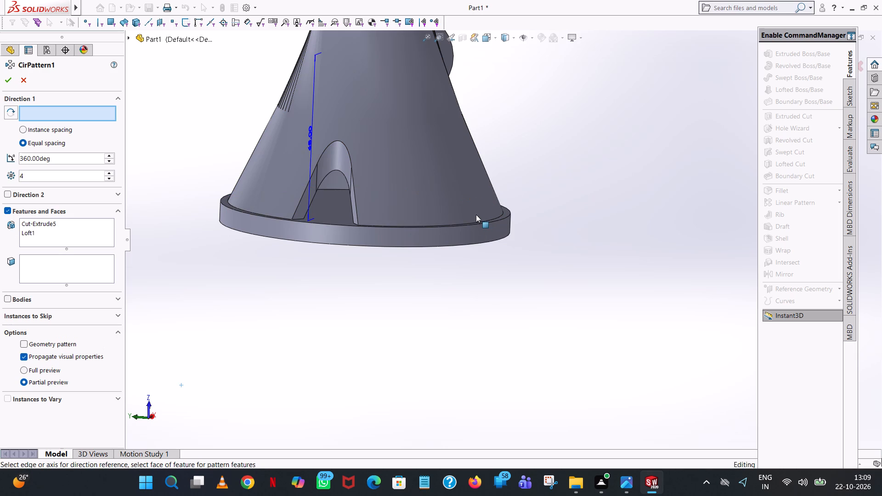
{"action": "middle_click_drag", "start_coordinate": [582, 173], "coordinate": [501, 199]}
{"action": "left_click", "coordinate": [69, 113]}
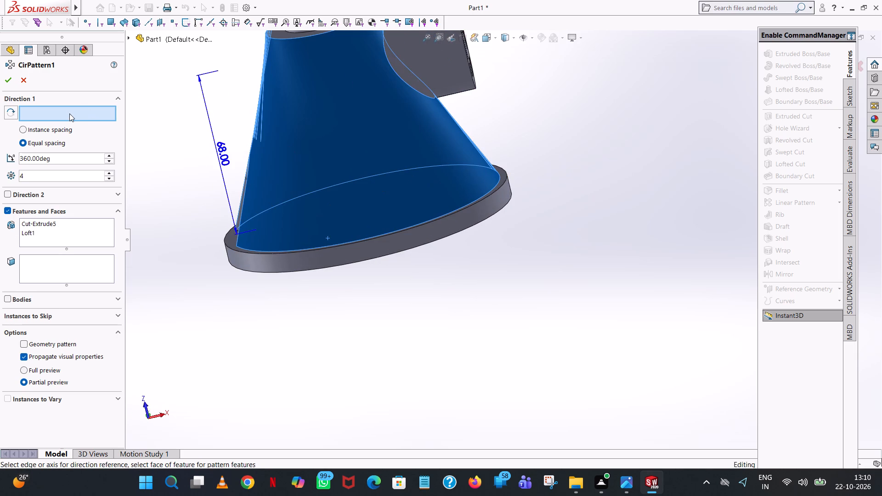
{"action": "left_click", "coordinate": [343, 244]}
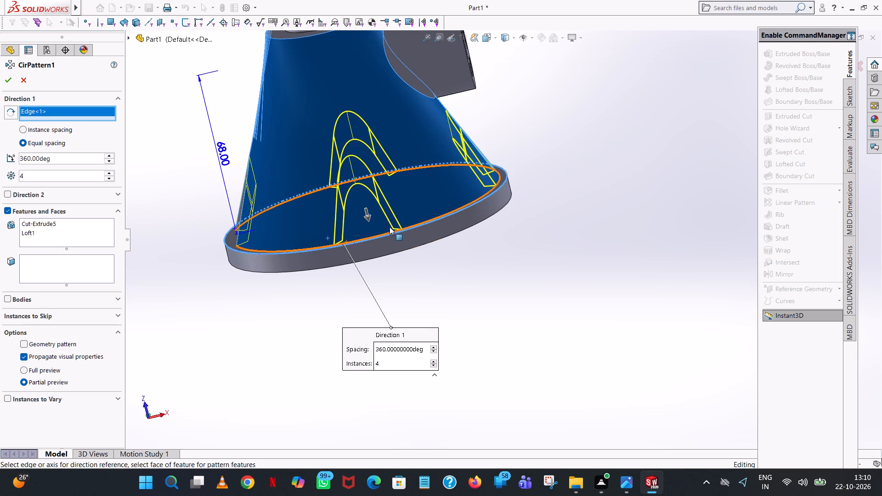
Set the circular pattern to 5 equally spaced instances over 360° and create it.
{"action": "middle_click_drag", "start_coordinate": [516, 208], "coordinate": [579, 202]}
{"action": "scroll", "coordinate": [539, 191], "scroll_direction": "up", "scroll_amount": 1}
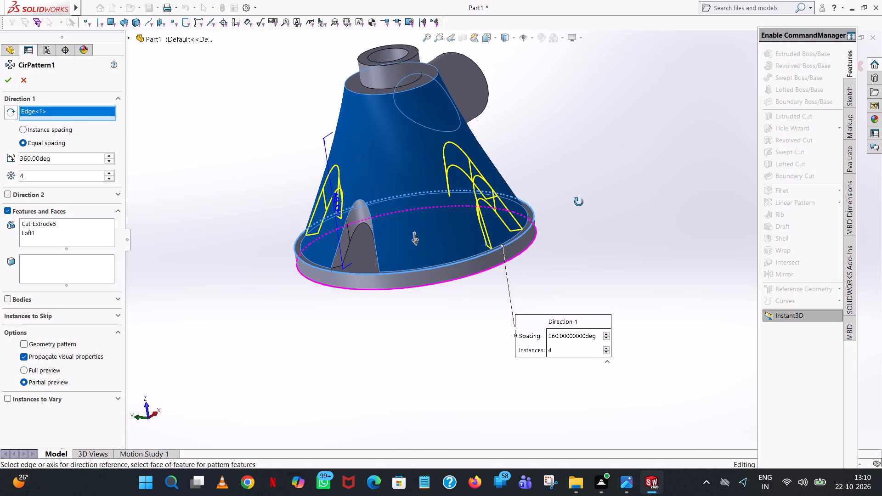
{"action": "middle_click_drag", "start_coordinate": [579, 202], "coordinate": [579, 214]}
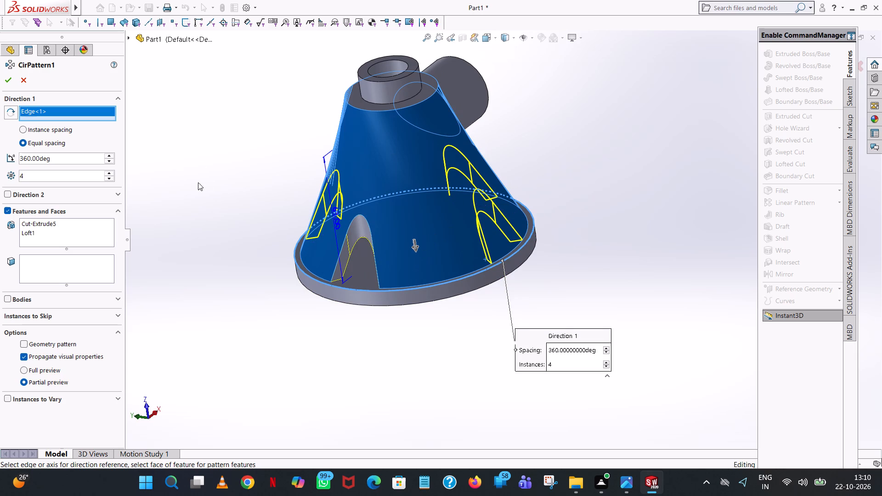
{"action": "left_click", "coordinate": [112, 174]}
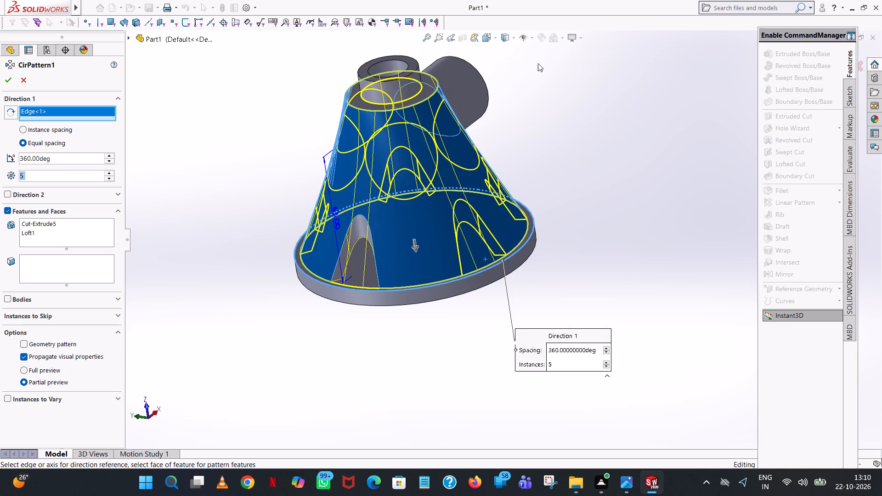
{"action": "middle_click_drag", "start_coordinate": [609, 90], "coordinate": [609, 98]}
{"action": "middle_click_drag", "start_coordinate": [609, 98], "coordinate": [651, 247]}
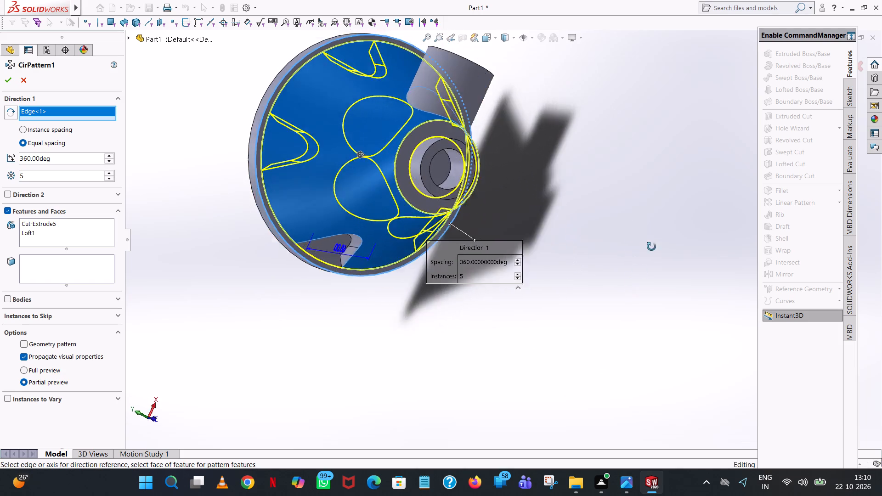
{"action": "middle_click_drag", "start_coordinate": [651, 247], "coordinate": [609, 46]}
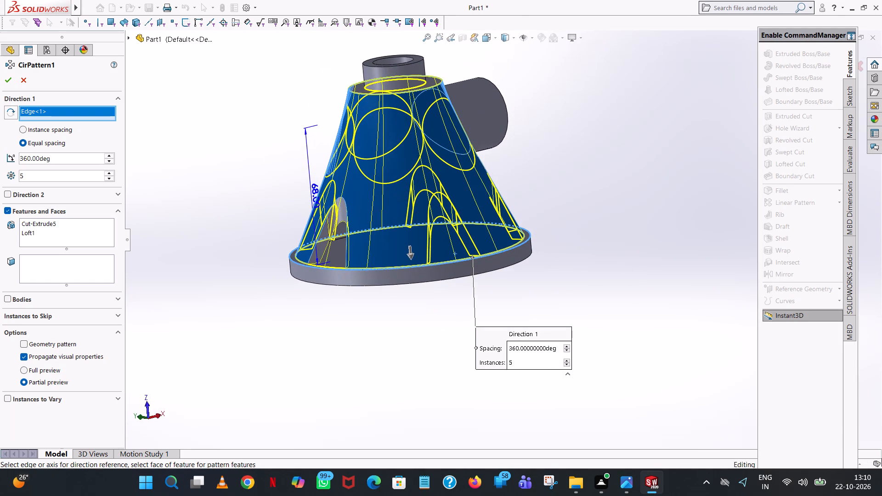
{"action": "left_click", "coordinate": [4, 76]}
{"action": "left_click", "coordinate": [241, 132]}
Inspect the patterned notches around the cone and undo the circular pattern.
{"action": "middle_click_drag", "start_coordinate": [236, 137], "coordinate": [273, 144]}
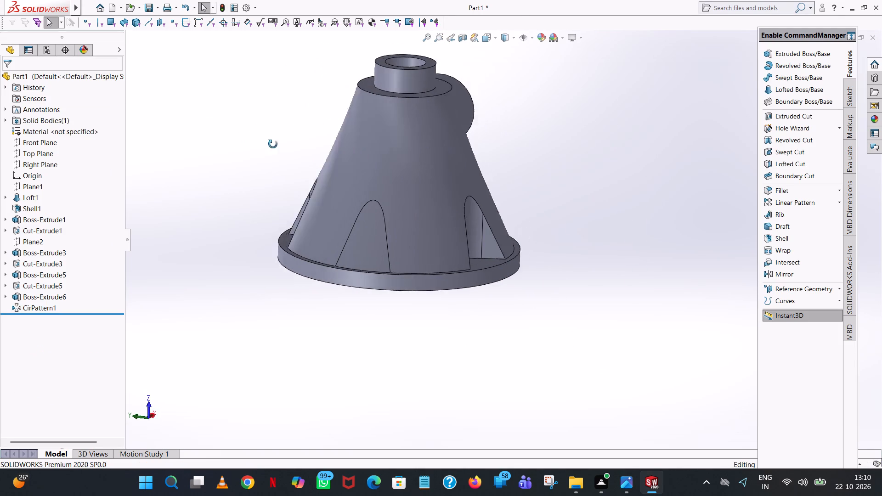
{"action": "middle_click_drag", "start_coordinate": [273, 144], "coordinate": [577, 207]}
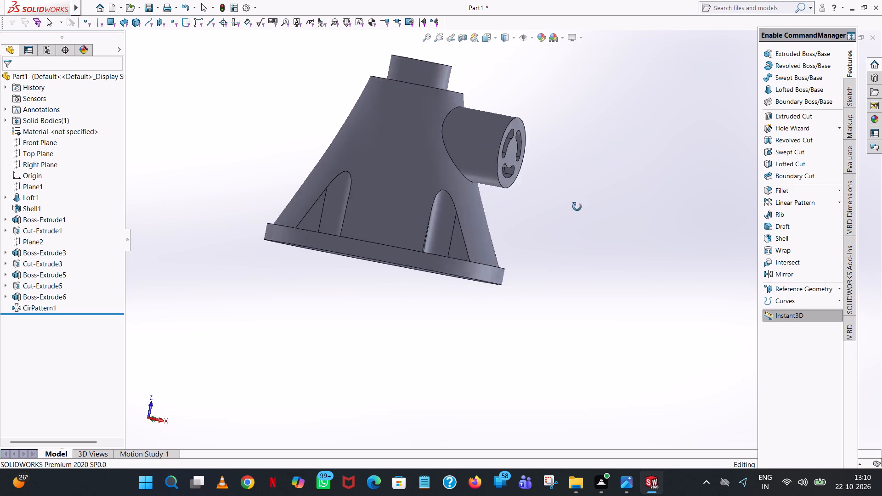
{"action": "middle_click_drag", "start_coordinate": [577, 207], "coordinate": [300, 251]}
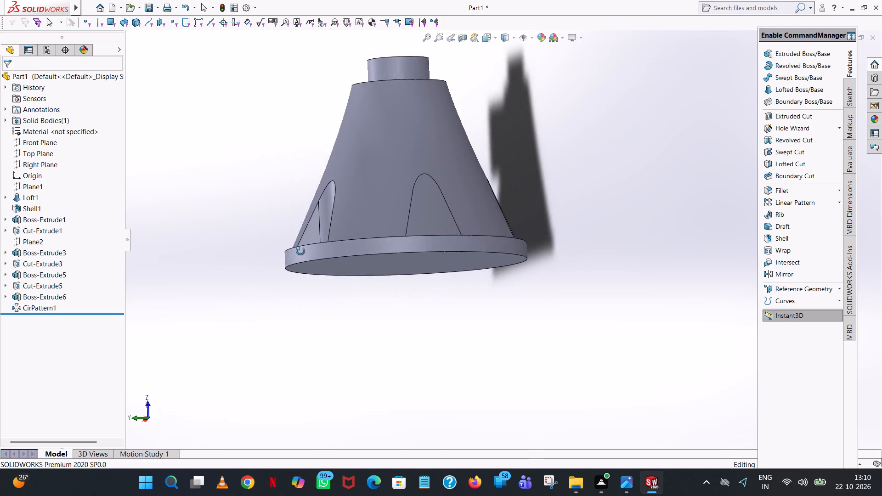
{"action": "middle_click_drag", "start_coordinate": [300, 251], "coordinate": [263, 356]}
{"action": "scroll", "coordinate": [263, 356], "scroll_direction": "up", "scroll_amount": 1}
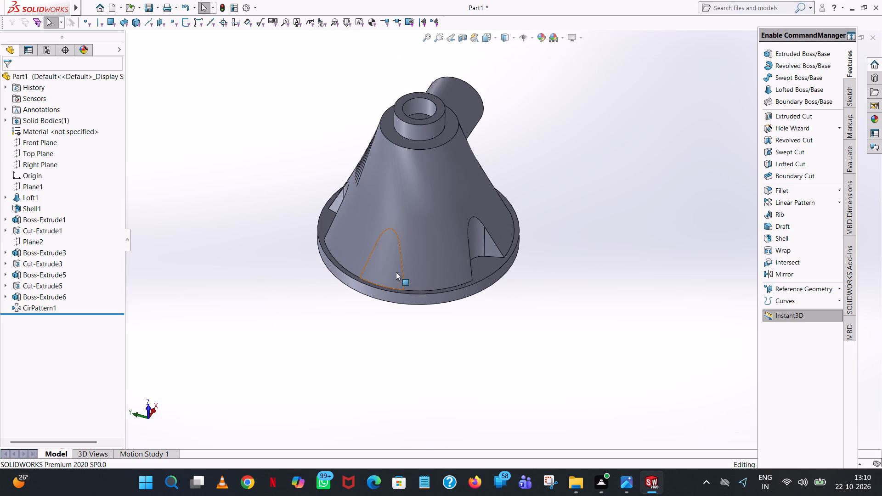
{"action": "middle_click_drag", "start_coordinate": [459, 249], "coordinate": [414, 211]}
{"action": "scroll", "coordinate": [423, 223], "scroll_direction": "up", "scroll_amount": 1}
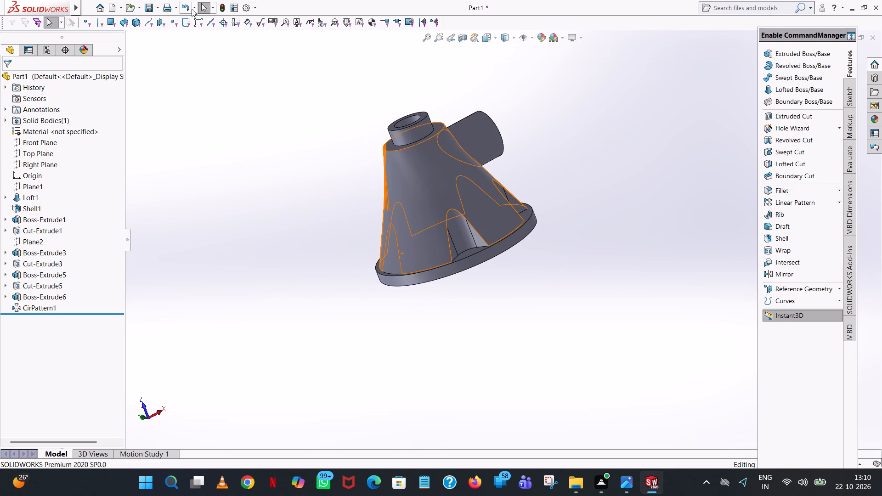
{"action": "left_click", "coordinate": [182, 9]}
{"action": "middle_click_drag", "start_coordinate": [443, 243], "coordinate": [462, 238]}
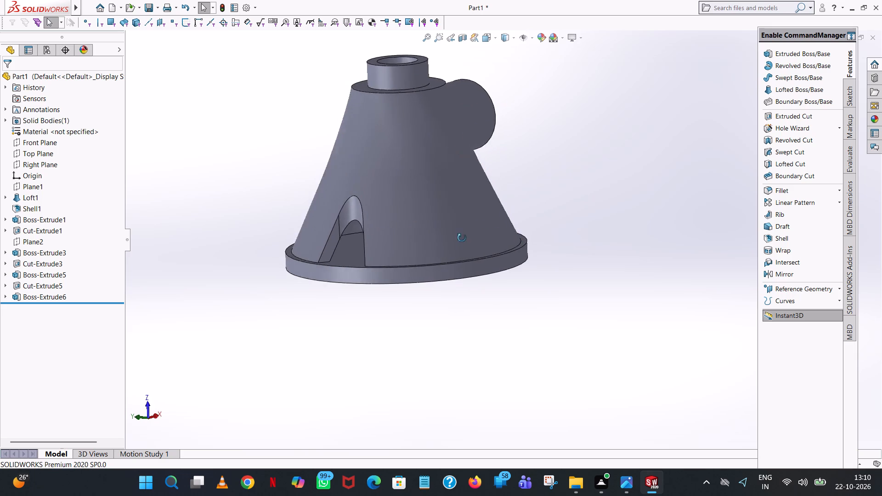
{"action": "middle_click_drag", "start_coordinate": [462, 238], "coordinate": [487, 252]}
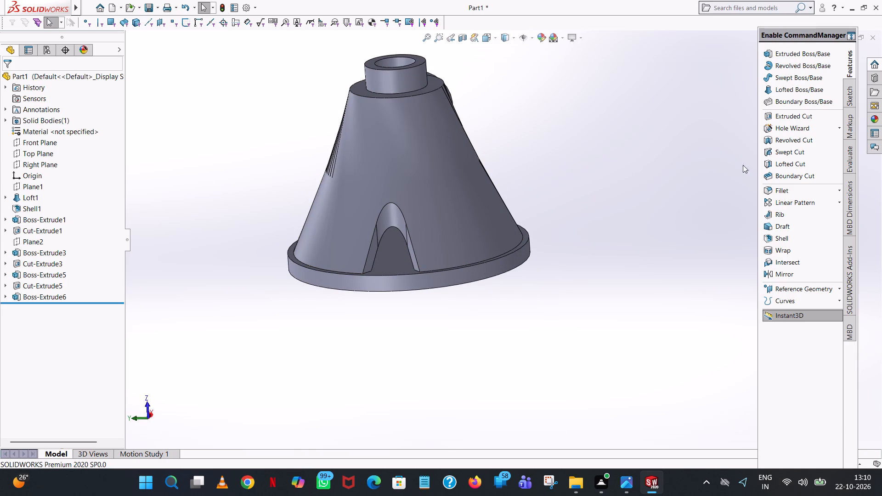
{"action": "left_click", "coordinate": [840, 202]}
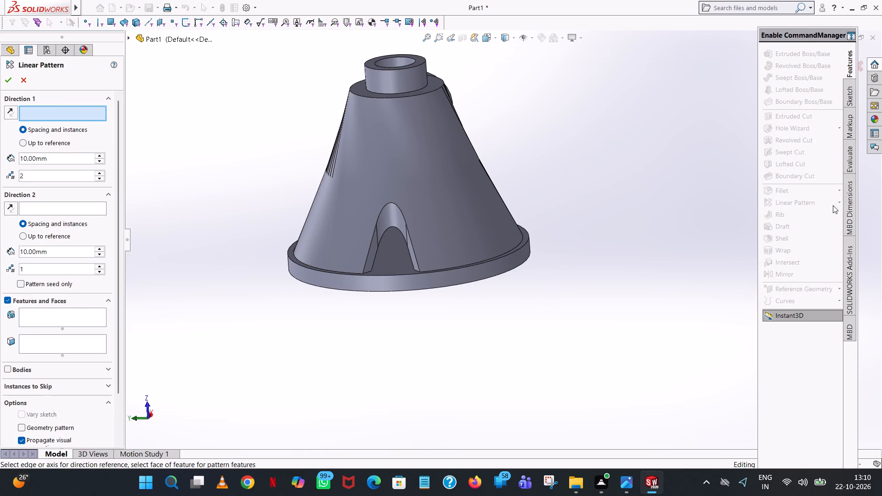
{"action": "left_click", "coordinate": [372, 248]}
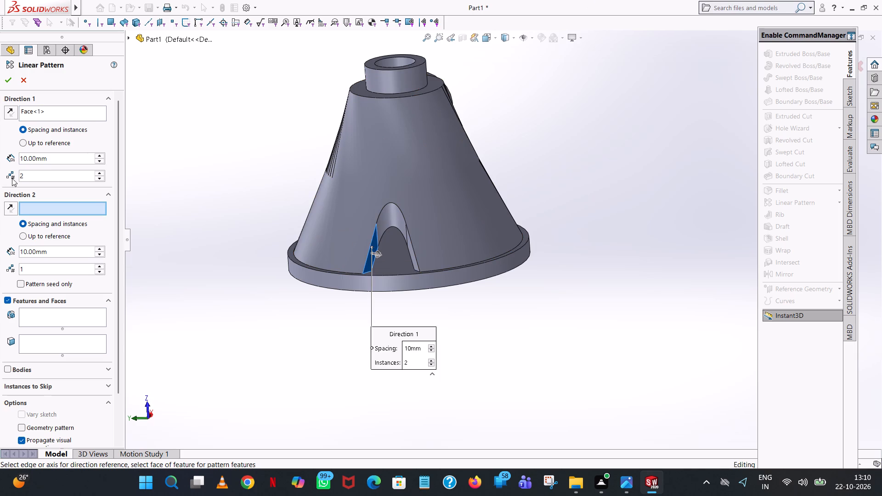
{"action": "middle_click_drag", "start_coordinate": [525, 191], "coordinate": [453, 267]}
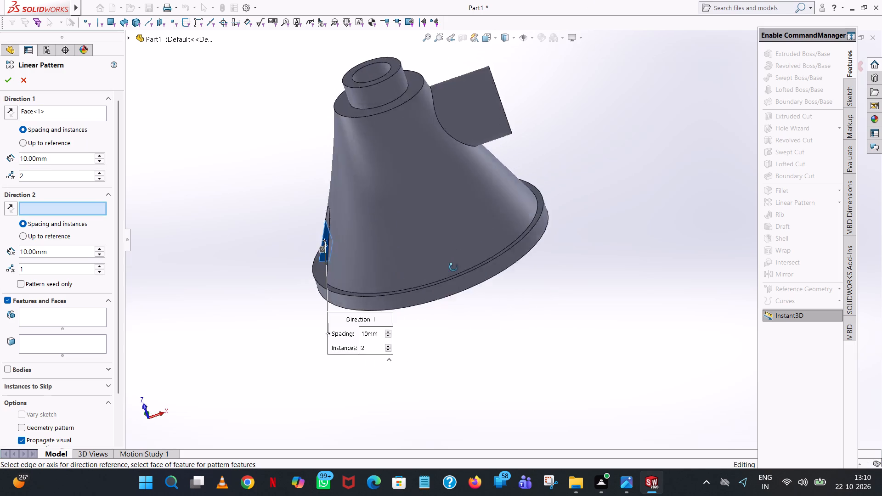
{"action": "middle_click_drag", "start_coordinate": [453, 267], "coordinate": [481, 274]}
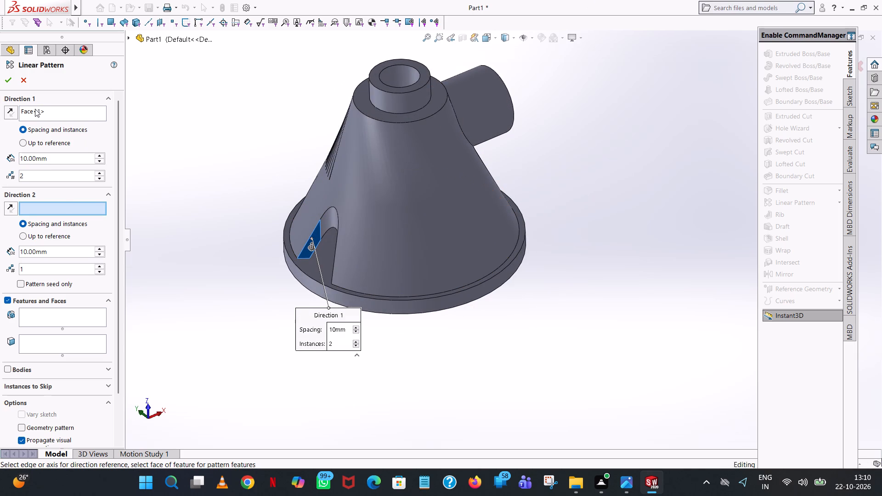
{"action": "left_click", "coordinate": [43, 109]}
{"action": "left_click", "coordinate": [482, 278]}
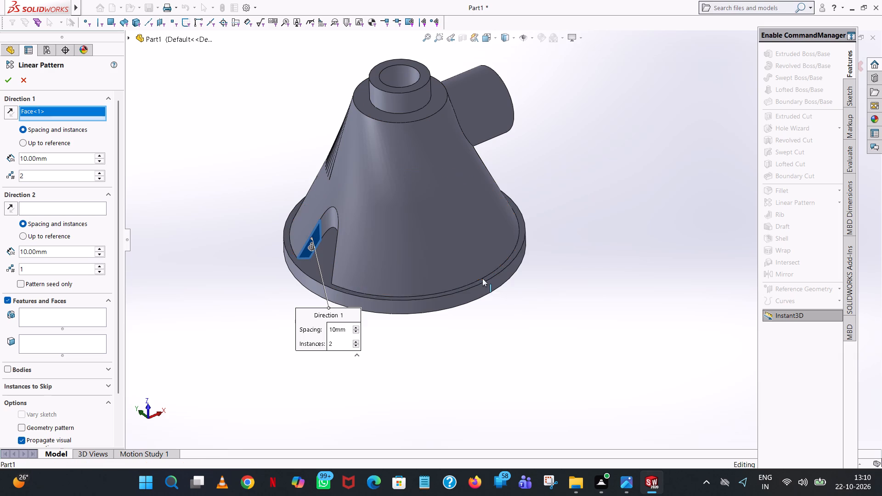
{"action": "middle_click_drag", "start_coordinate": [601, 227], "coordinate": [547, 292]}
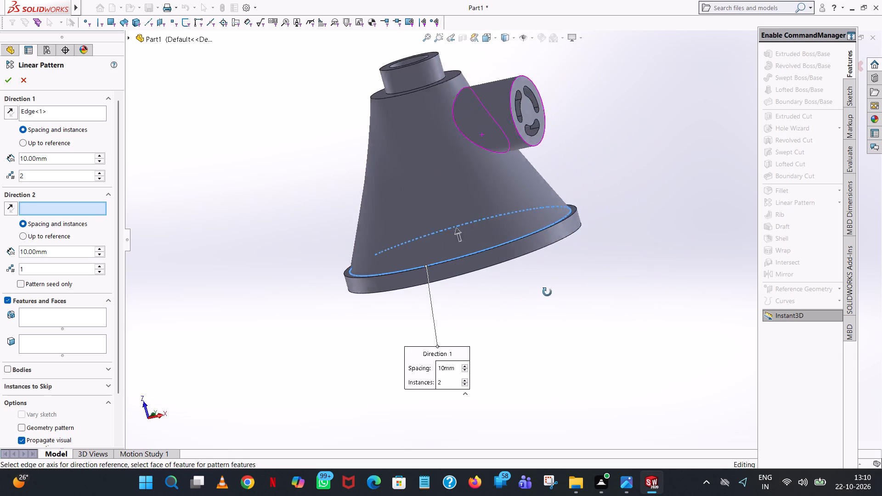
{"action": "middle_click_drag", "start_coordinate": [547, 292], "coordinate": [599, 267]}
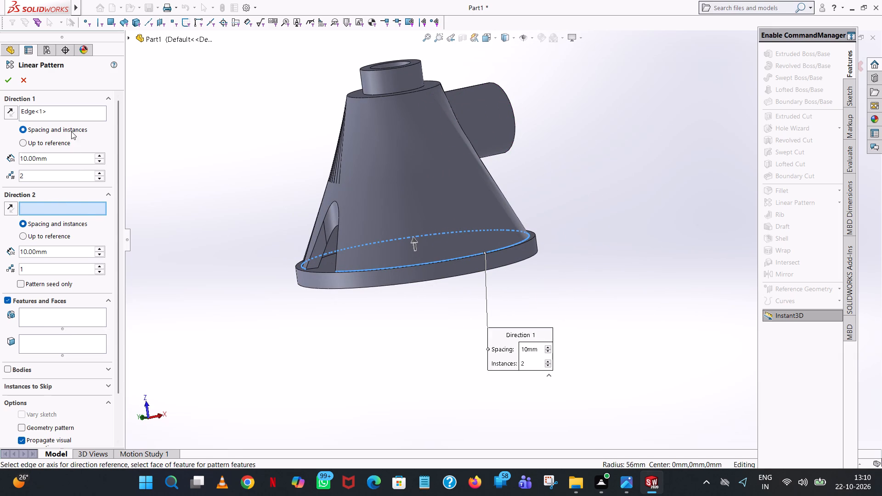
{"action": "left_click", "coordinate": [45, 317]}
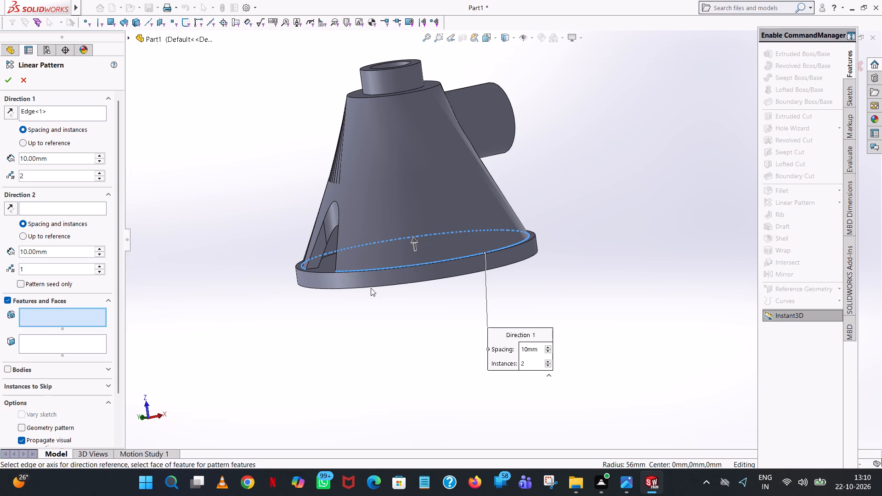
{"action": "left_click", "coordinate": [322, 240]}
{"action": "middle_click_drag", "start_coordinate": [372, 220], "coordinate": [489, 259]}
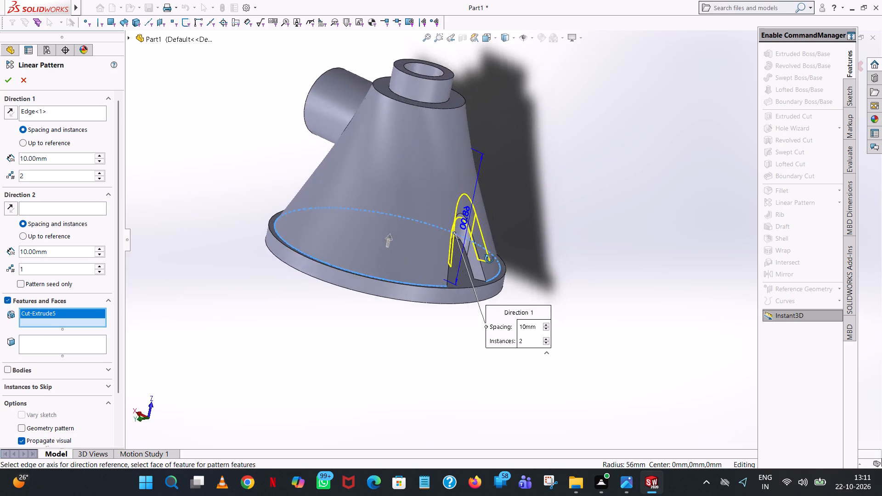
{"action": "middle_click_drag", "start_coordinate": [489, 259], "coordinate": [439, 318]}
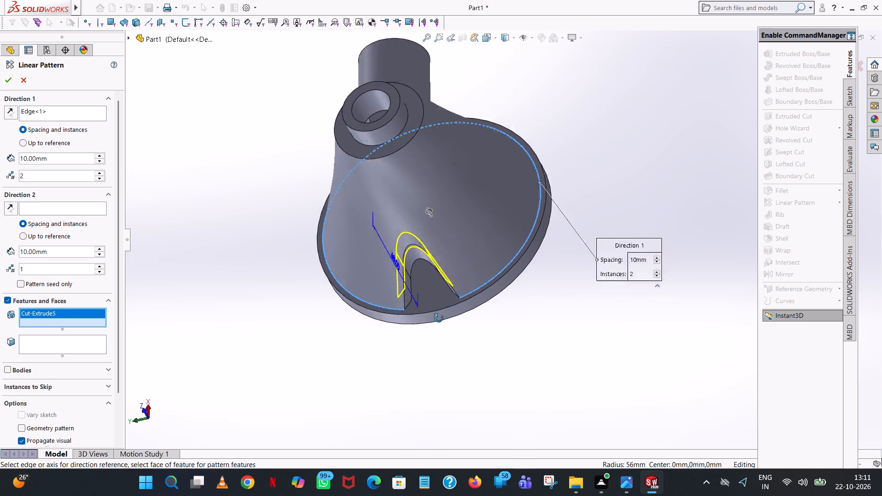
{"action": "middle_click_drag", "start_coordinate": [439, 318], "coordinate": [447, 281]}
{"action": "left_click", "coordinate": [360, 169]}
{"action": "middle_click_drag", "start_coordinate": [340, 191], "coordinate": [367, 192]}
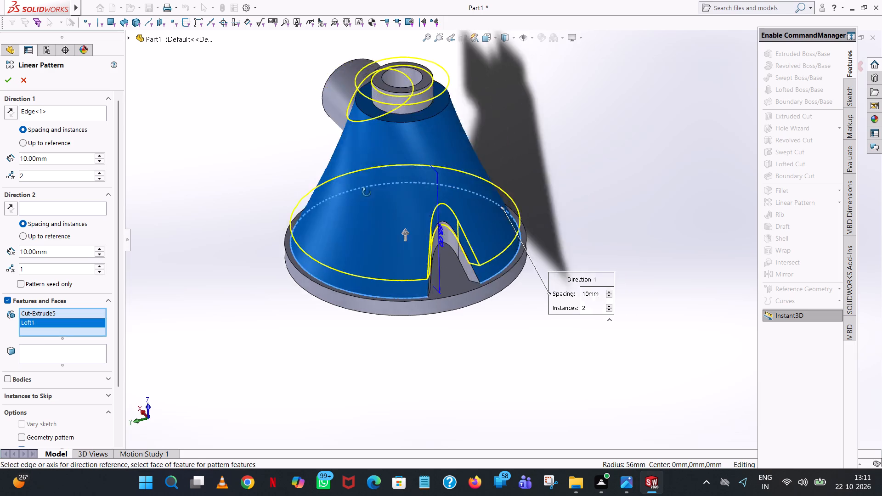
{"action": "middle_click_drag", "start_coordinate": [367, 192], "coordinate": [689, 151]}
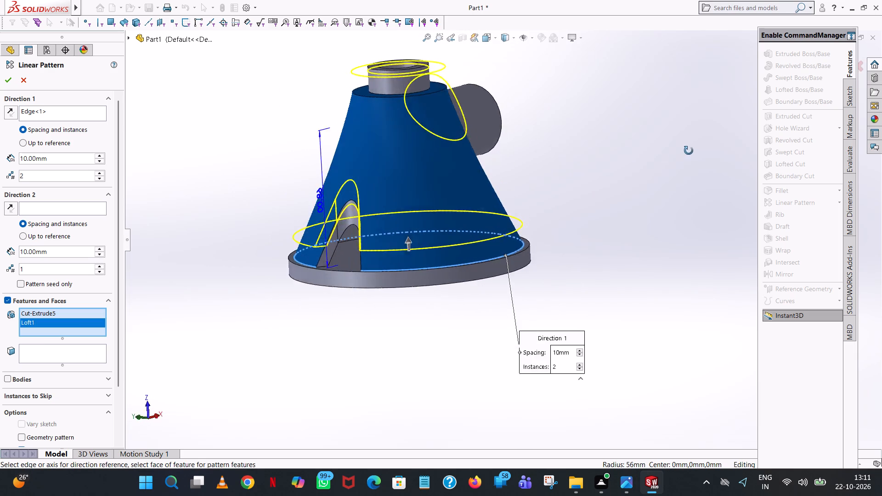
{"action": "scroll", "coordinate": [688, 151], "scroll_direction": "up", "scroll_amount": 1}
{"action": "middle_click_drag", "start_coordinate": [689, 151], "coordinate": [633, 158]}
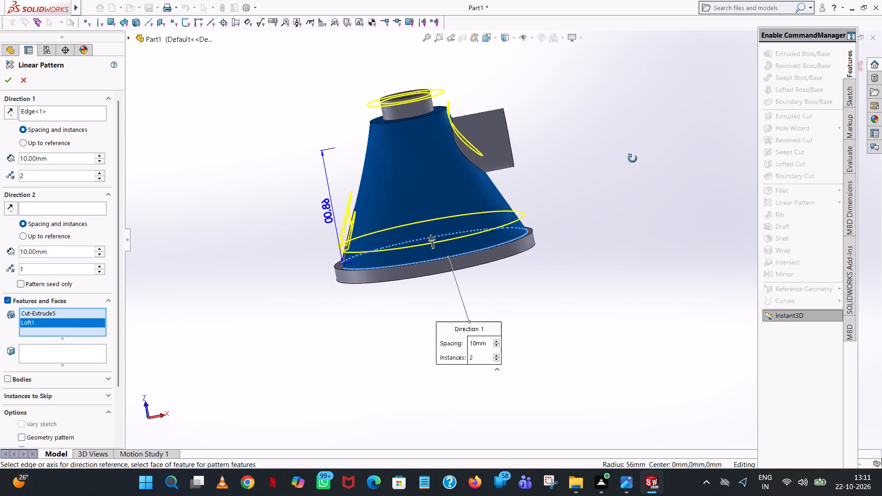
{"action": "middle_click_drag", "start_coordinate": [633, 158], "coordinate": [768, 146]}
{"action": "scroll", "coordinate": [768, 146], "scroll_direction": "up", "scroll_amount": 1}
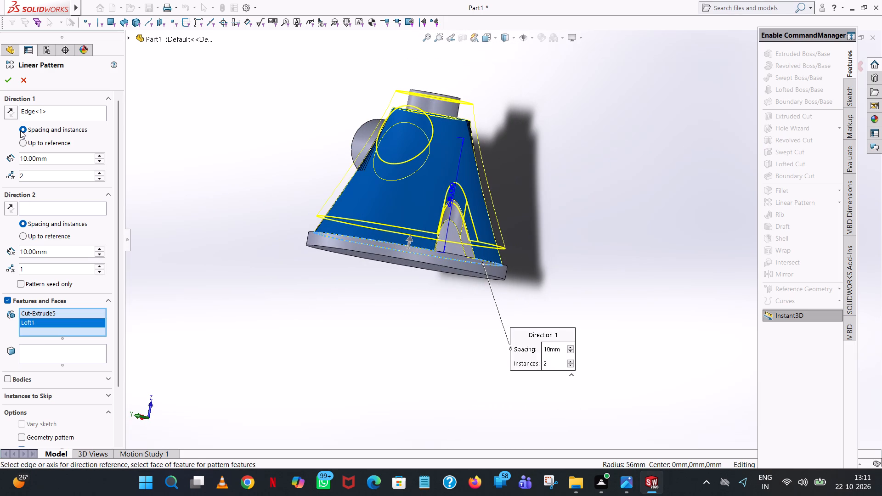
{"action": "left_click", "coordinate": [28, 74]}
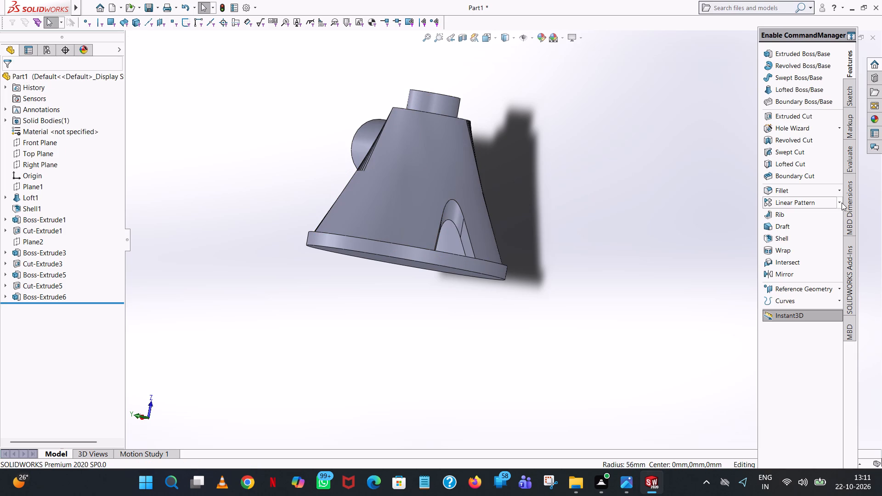
Create a Circular Pattern of only the rounded notch cut, 5 equally spaced instances over 360° about the cone's circular base edge.
{"action": "left_click", "coordinate": [842, 202]}
{"action": "left_click", "coordinate": [820, 214]}
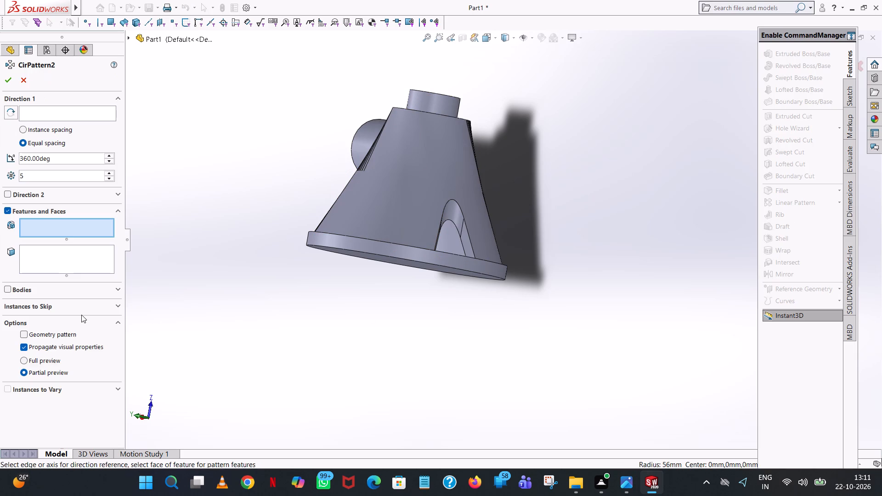
{"action": "middle_click_drag", "start_coordinate": [242, 262], "coordinate": [188, 273]}
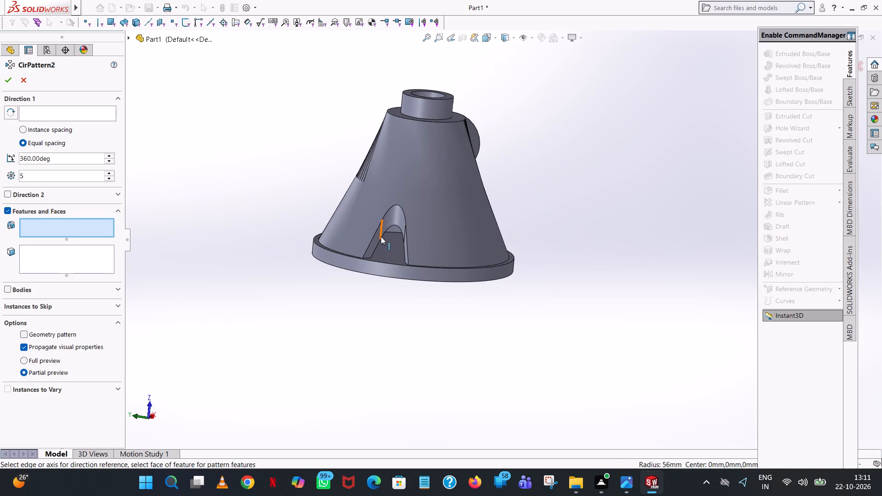
{"action": "left_click", "coordinate": [377, 237]}
{"action": "left_click", "coordinate": [48, 114]}
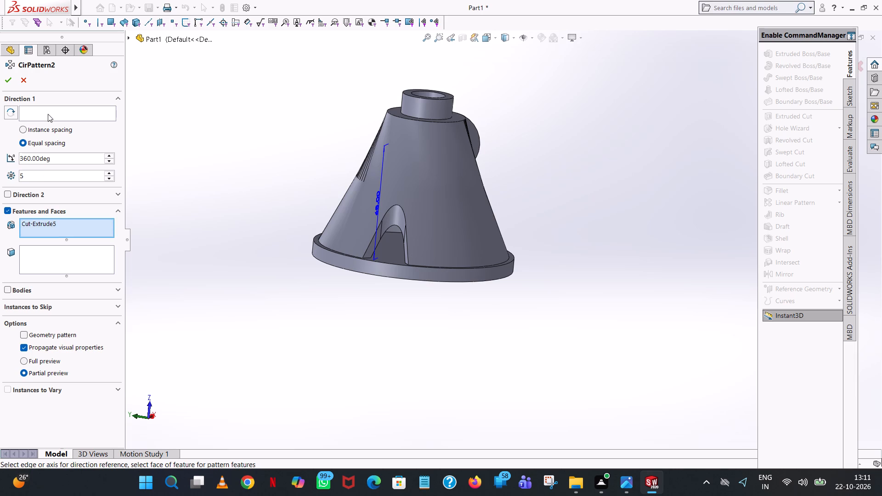
{"action": "left_click", "coordinate": [469, 268]}
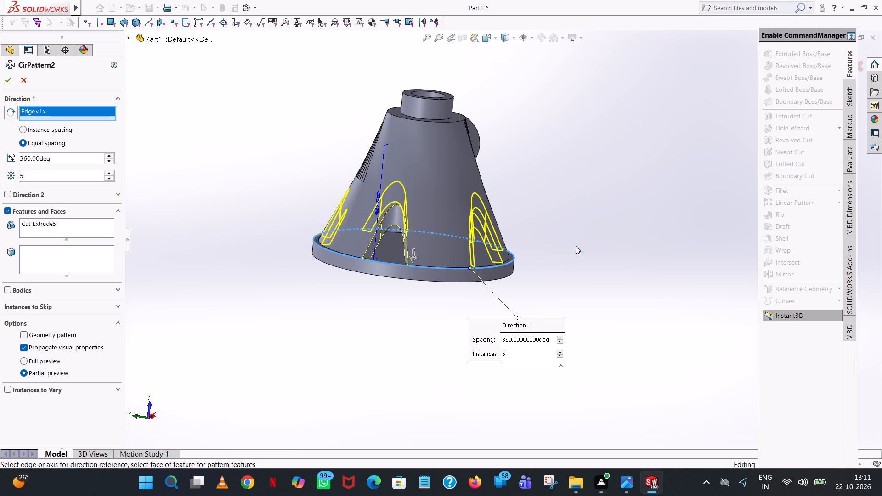
{"action": "middle_click_drag", "start_coordinate": [576, 248], "coordinate": [450, 356]}
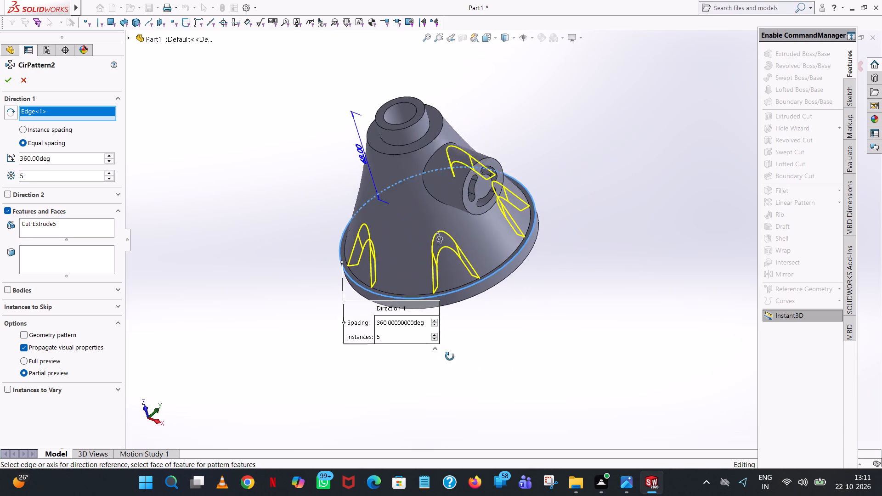
{"action": "middle_click_drag", "start_coordinate": [450, 356], "coordinate": [452, 368]}
{"action": "left_click", "coordinate": [6, 82]}
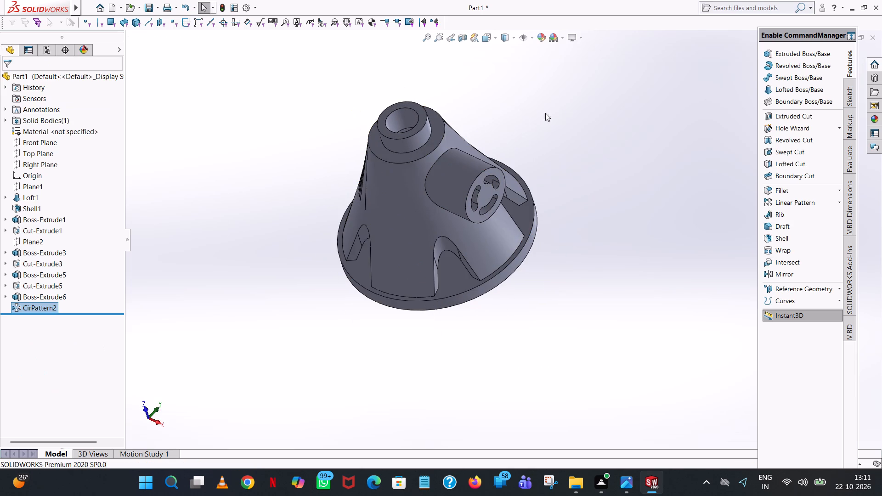
Examine the patterned notches around the cone from all sides, including the top and the base.
{"action": "left_click", "coordinate": [568, 123]}
{"action": "middle_click_drag", "start_coordinate": [568, 132], "coordinate": [577, 271]}
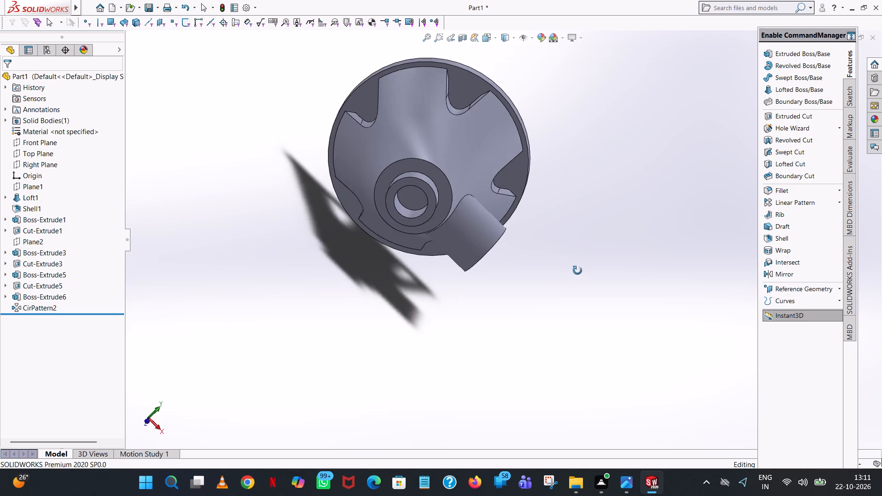
{"action": "middle_click_drag", "start_coordinate": [577, 271], "coordinate": [644, 18]}
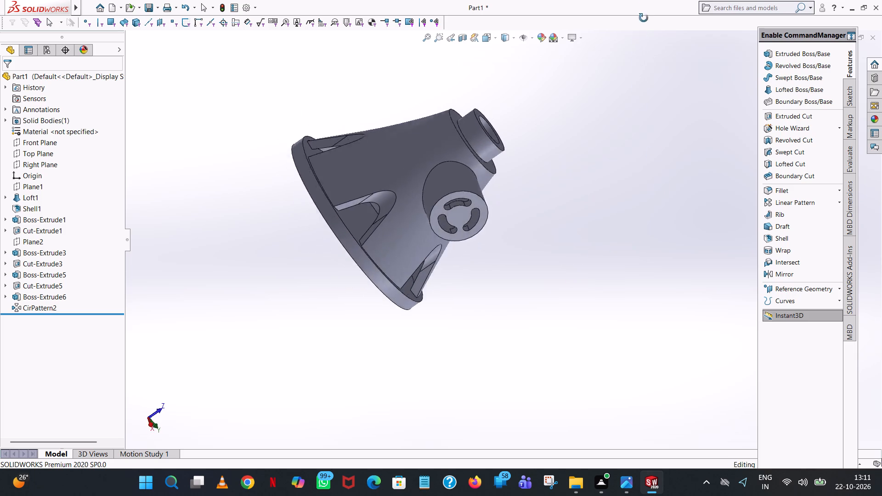
{"action": "middle_click_drag", "start_coordinate": [644, 18], "coordinate": [489, 45]}
{"action": "scroll", "coordinate": [603, 0], "scroll_direction": "up", "scroll_amount": 1}
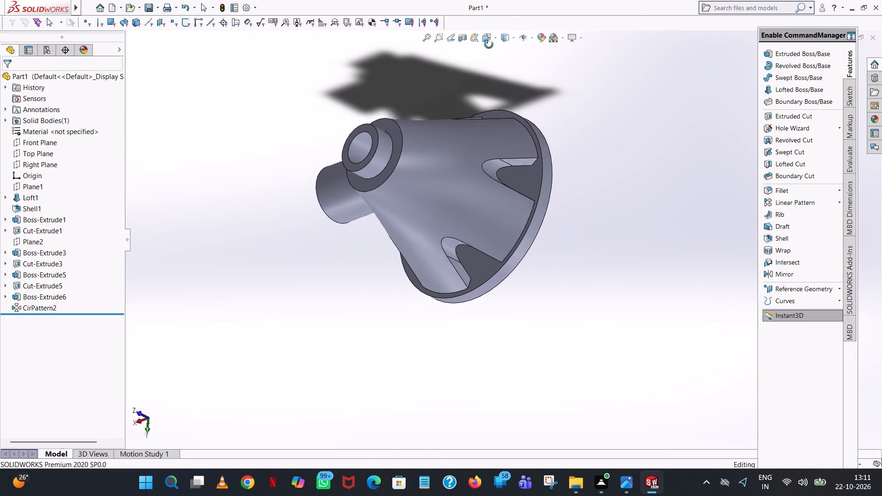
{"action": "middle_click_drag", "start_coordinate": [489, 45], "coordinate": [651, 39]}
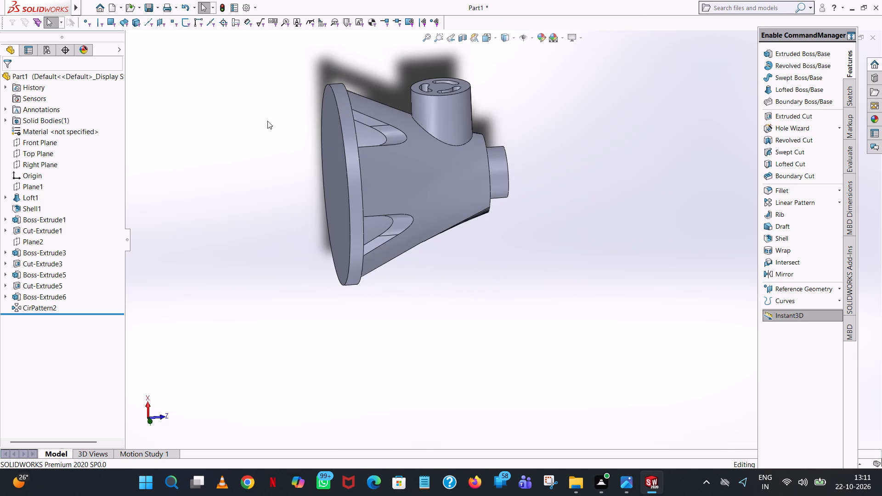
{"action": "middle_click_drag", "start_coordinate": [271, 122], "coordinate": [401, 411]}
{"action": "middle_click_drag", "start_coordinate": [537, 262], "coordinate": [605, 253]}
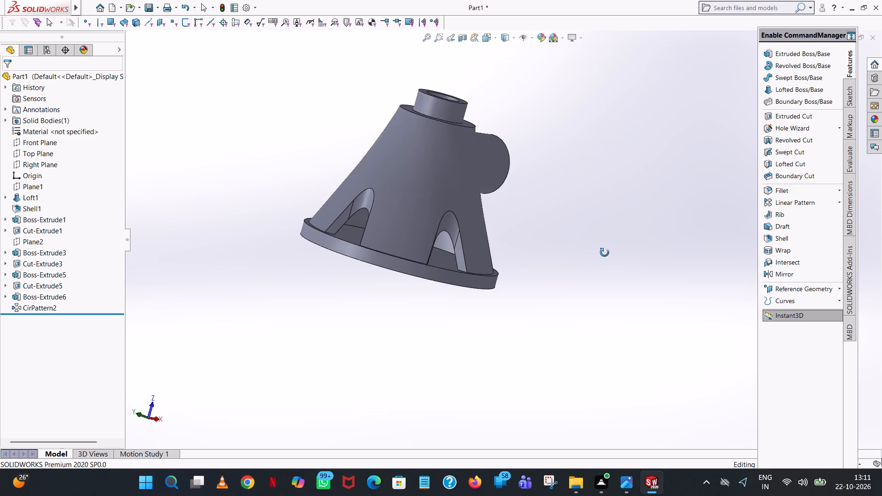
{"action": "middle_click_drag", "start_coordinate": [605, 253], "coordinate": [606, 253]}
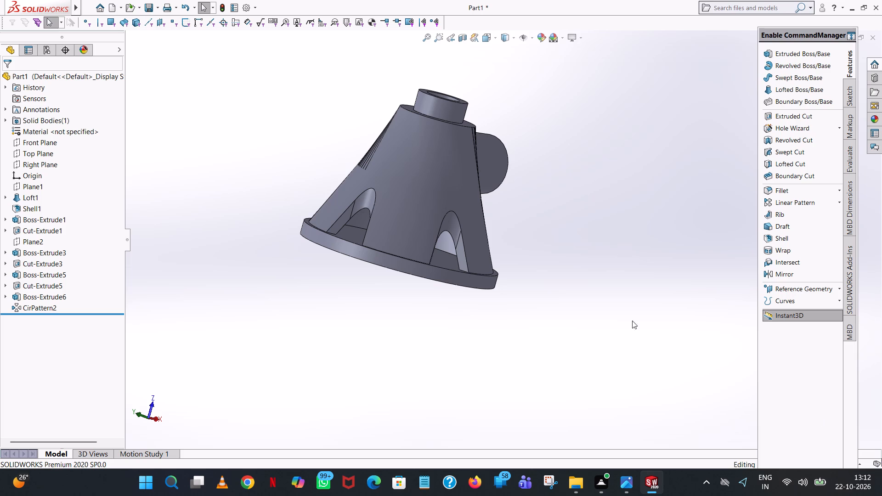
Start an Extruded Cut sketch on the base disc face inside a notch and draw a circle of about 3.9 mm radius at the notch's arc centre.
{"action": "middle_click_drag", "start_coordinate": [600, 297], "coordinate": [609, 455]}
{"action": "scroll", "coordinate": [594, 444], "scroll_direction": "down", "scroll_amount": 1}
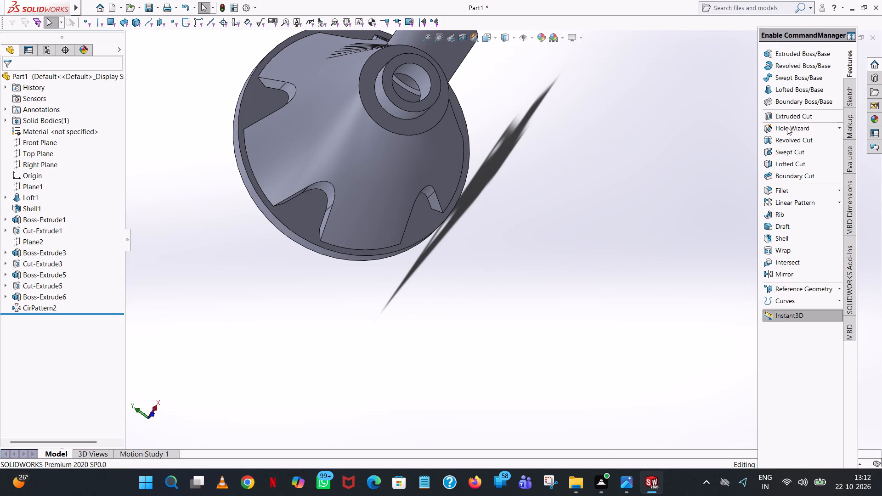
{"action": "left_click", "coordinate": [794, 118]}
{"action": "left_click", "coordinate": [300, 216]}
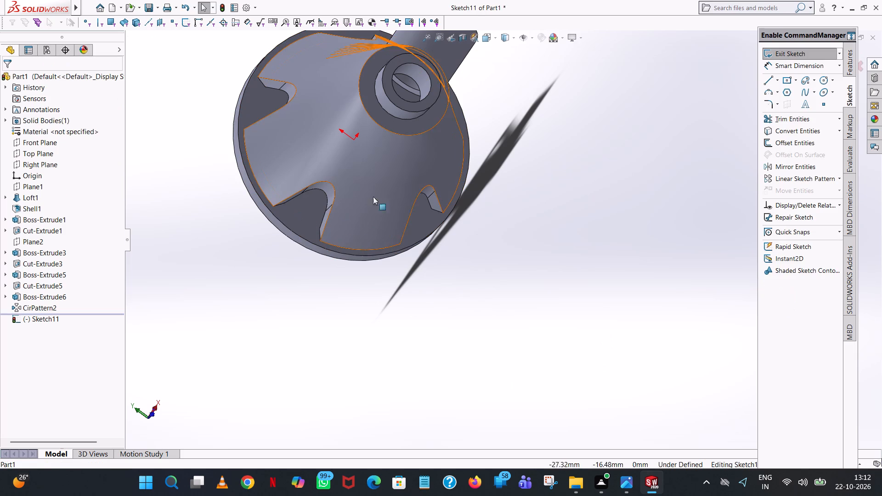
{"action": "left_click", "coordinate": [496, 39]}
{"action": "left_click", "coordinate": [543, 90]}
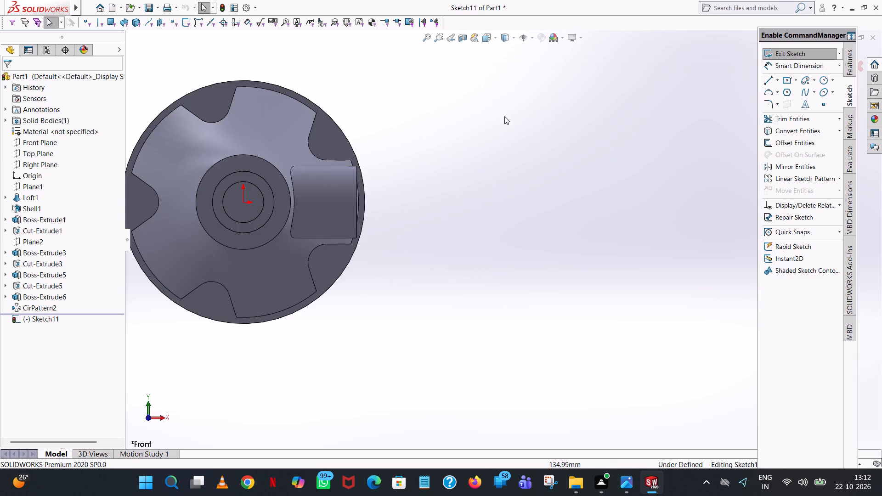
{"action": "scroll", "coordinate": [341, 266], "scroll_direction": "down", "scroll_amount": 5}
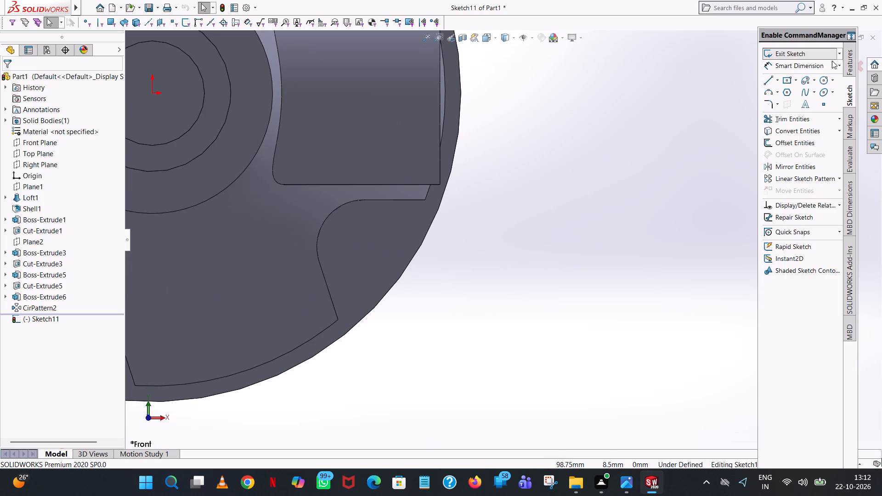
{"action": "left_click", "coordinate": [825, 79]}
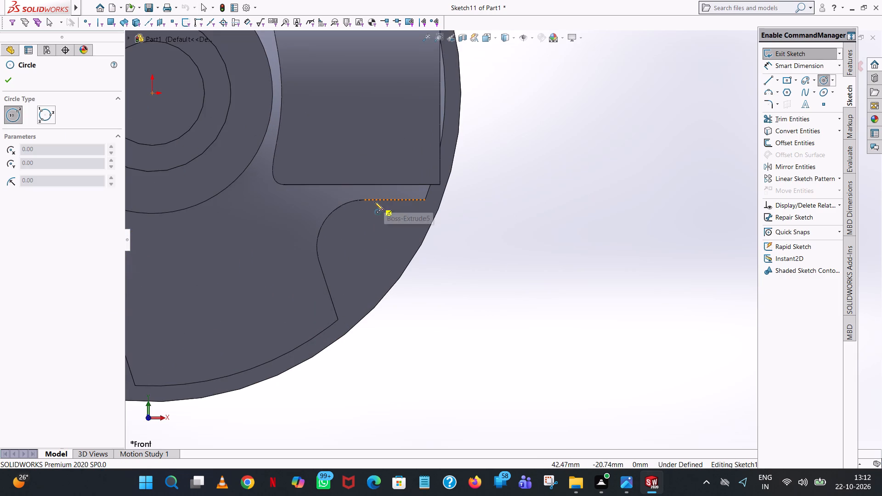
{"action": "left_click", "coordinate": [364, 247]}
{"action": "left_click", "coordinate": [384, 242]}
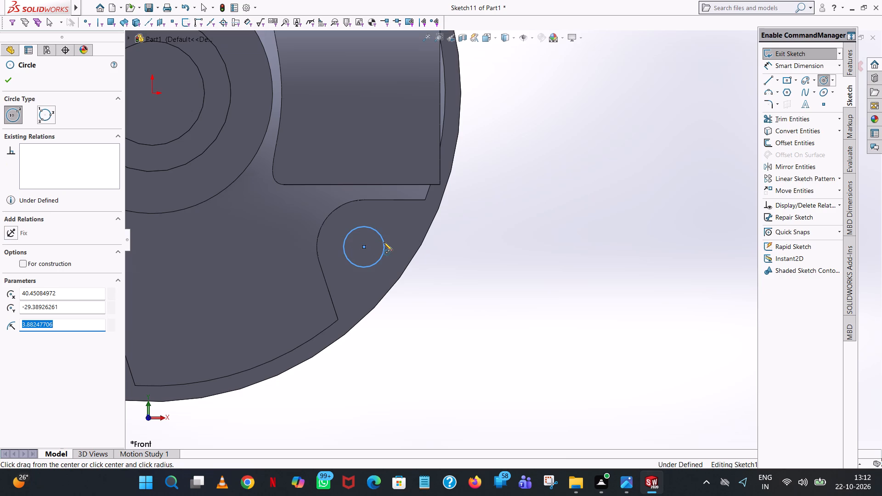
Set the radius of the circle in the notch to 7.5 mm.
{"action": "type", "text": "7.5"}
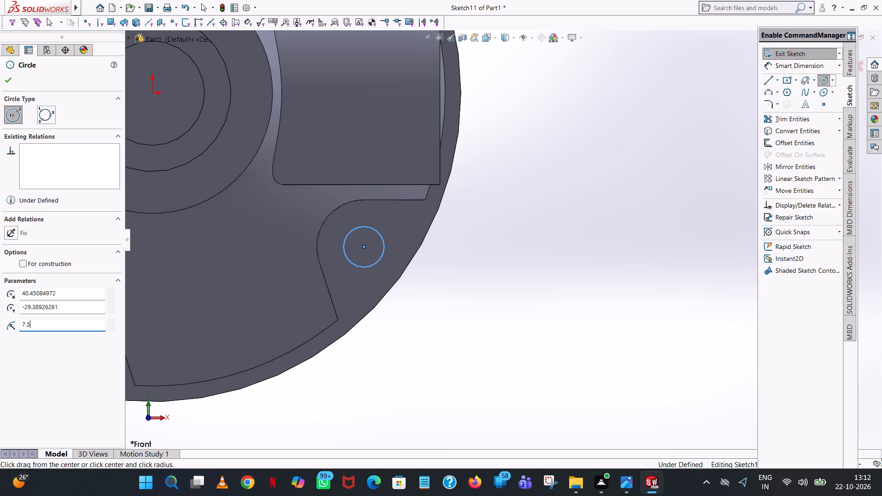
{"action": "key", "text": "Return"}
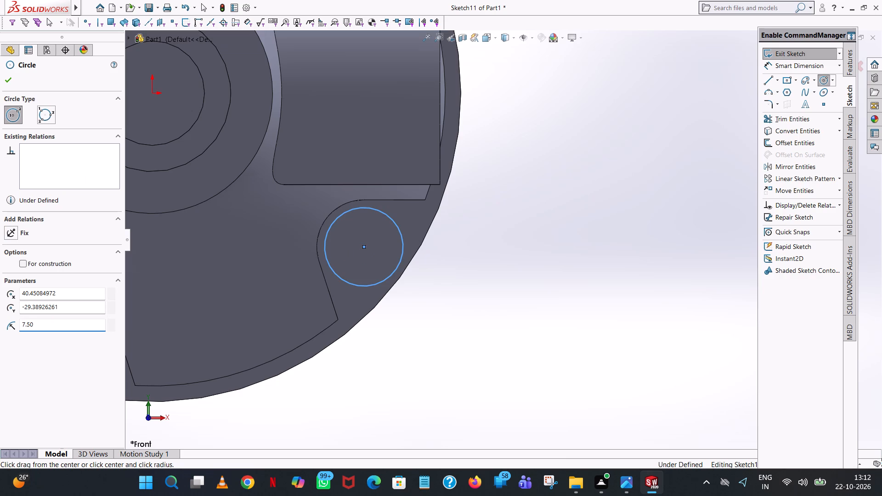
{"action": "scroll", "coordinate": [384, 242], "scroll_direction": "up", "scroll_amount": 4}
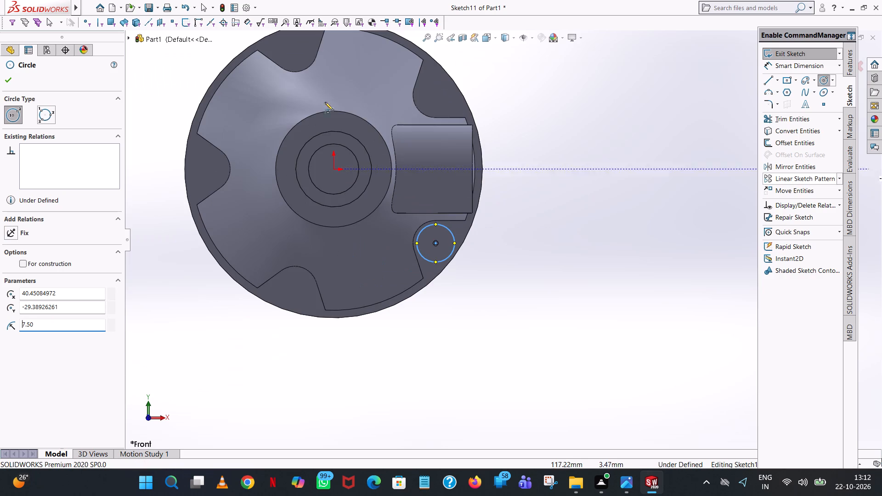
{"action": "left_click", "coordinate": [3, 83]}
{"action": "left_click", "coordinate": [607, 183]}
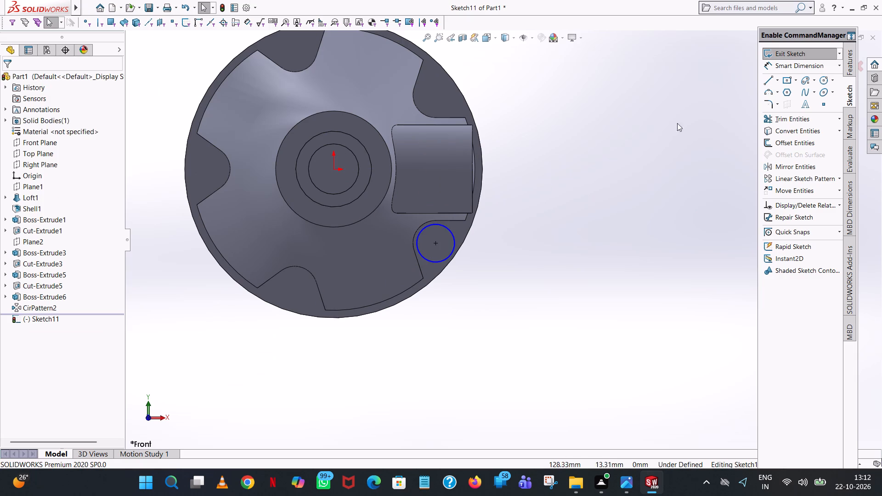
Create a circular sketch pattern of the 7.5 mm radius circle about the origin, 5 equally spaced instances over 360°.
{"action": "left_click", "coordinate": [839, 180]}
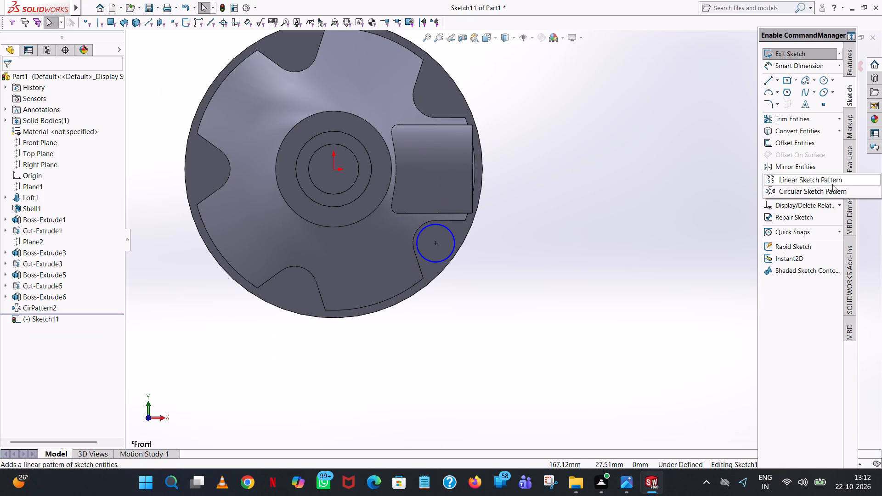
{"action": "left_click", "coordinate": [824, 191]}
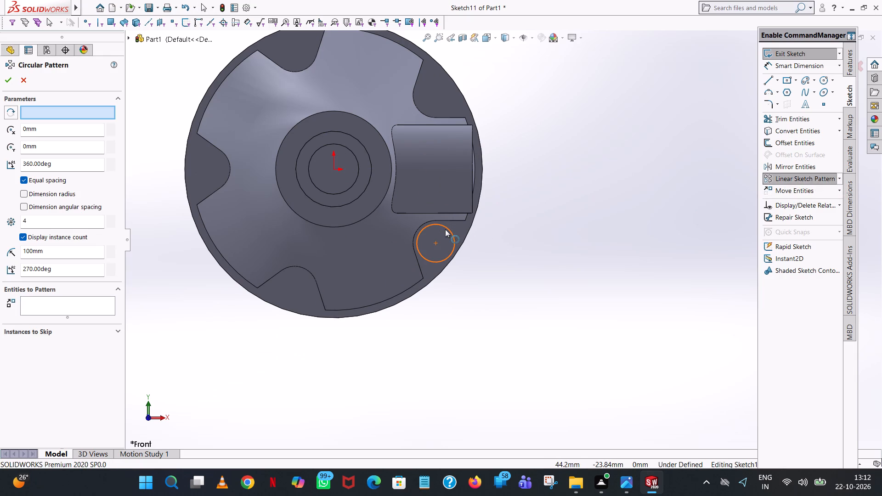
{"action": "left_click", "coordinate": [445, 229]}
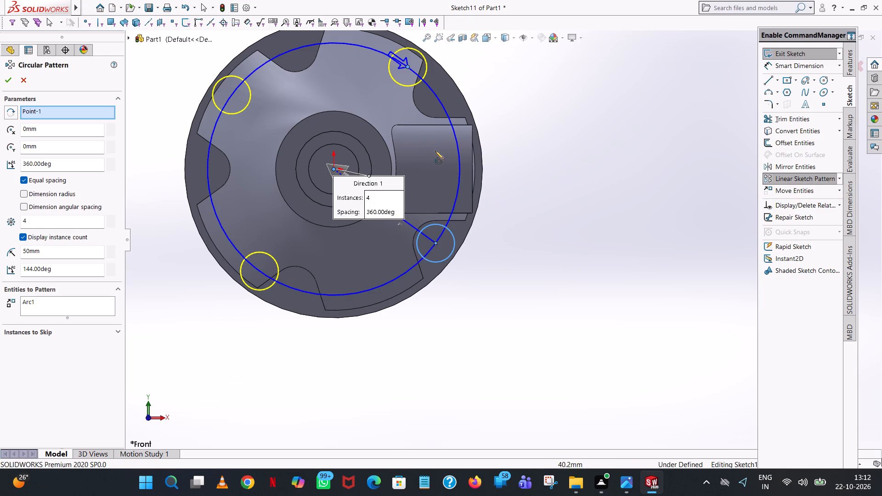
{"action": "left_click", "coordinate": [110, 216]}
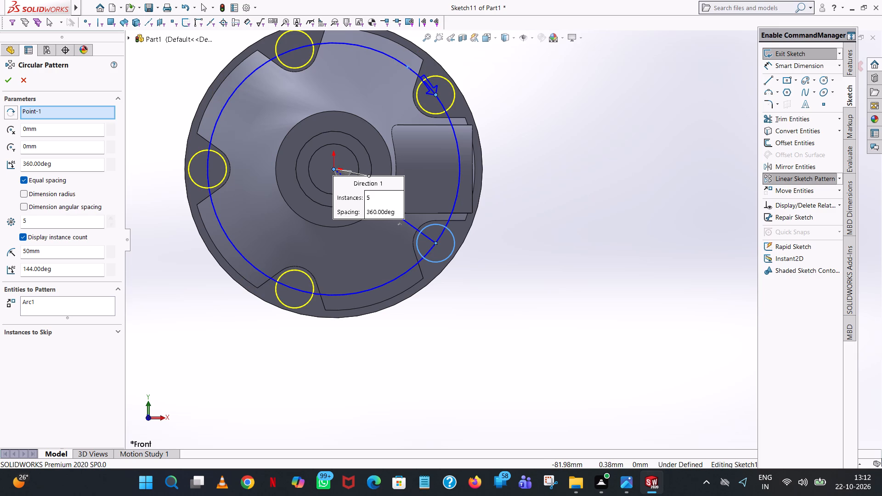
{"action": "left_click", "coordinate": [10, 79]}
{"action": "left_click", "coordinate": [556, 62]}
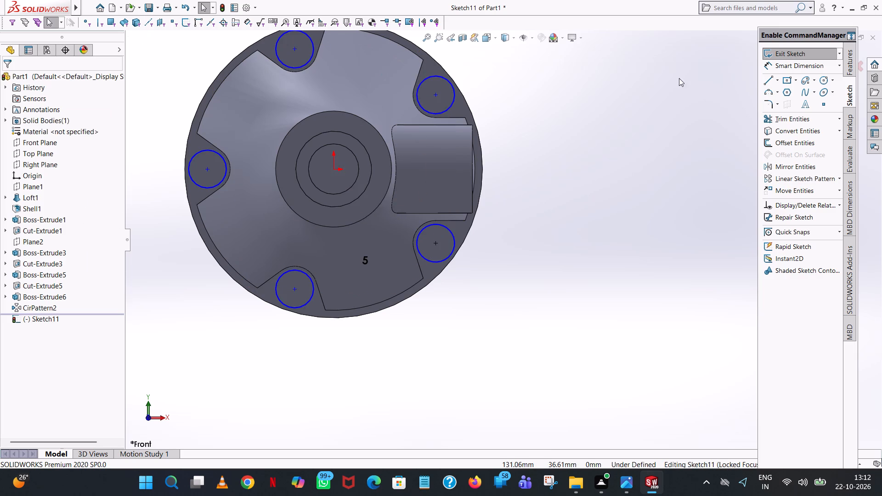
Dimension the diameter of the original circle in the notch below the side boss.
{"action": "left_click", "coordinate": [786, 64]}
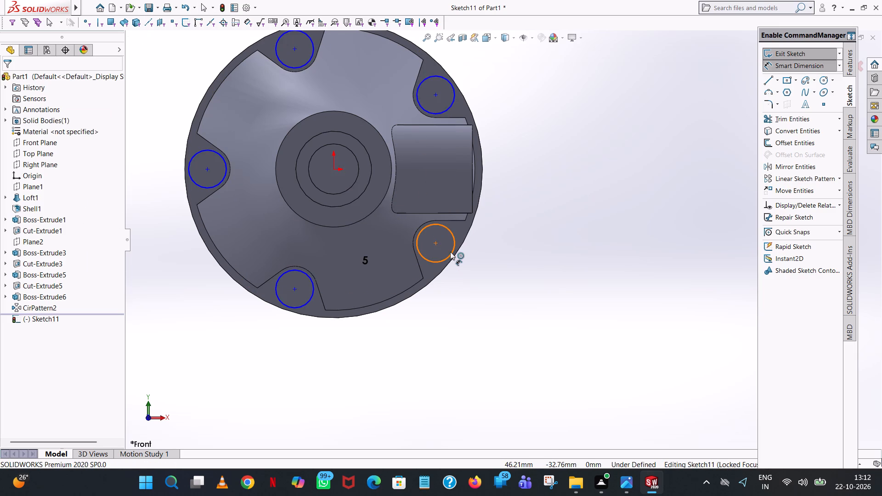
{"action": "left_click", "coordinate": [450, 252]}
{"action": "left_click", "coordinate": [589, 243]}
{"action": "left_click", "coordinate": [548, 232]}
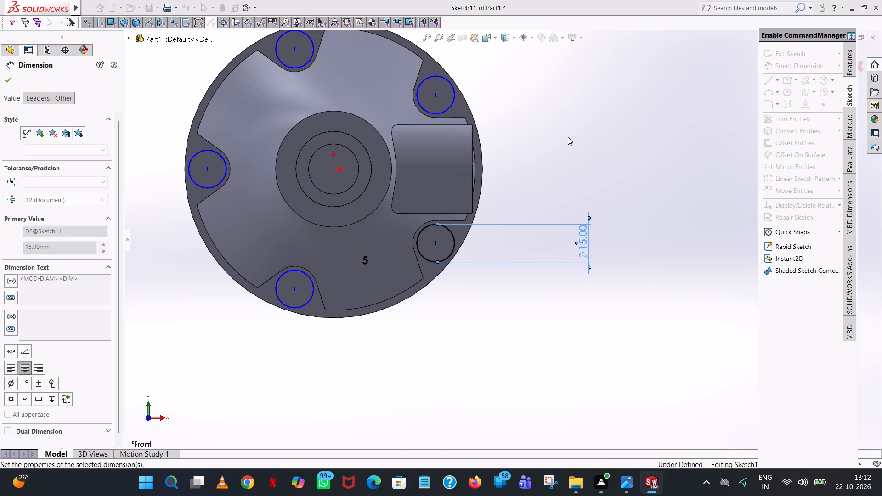
{"action": "left_click", "coordinate": [568, 136]}
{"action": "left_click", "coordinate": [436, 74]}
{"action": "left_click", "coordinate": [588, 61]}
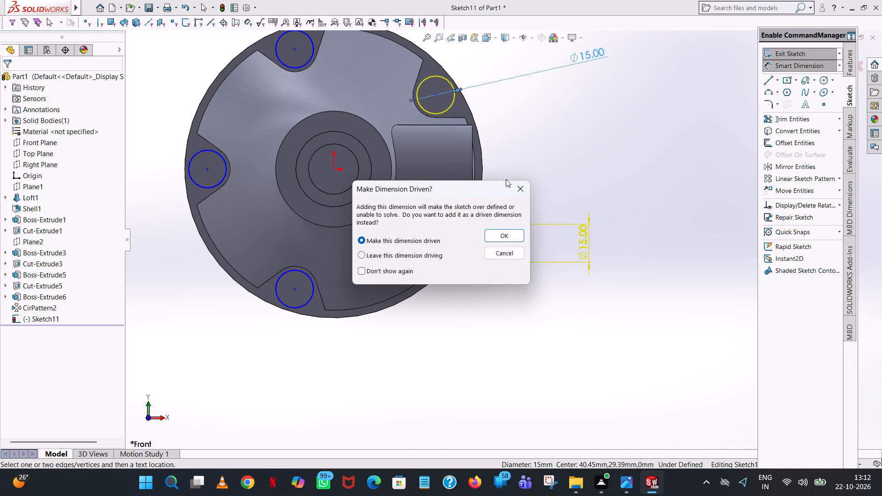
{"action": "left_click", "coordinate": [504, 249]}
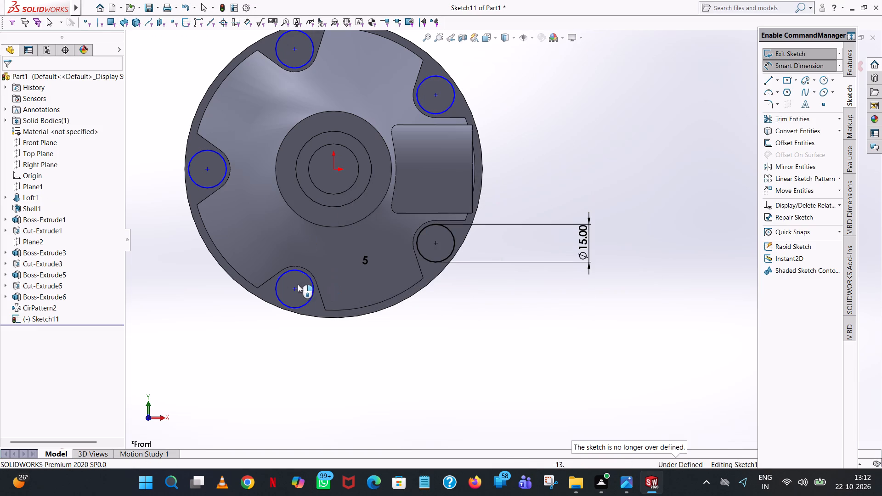
Dimension the bottom circle's vertical distance and the leftmost circle's horizontal distance from the origin to locate the circle pattern.
{"action": "left_click", "coordinate": [294, 288]}
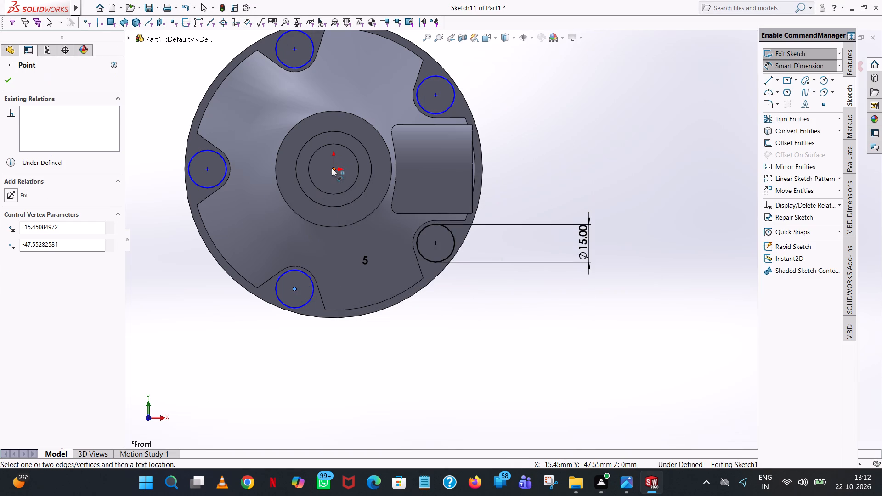
{"action": "left_click", "coordinate": [332, 168]}
{"action": "left_click", "coordinate": [128, 206]}
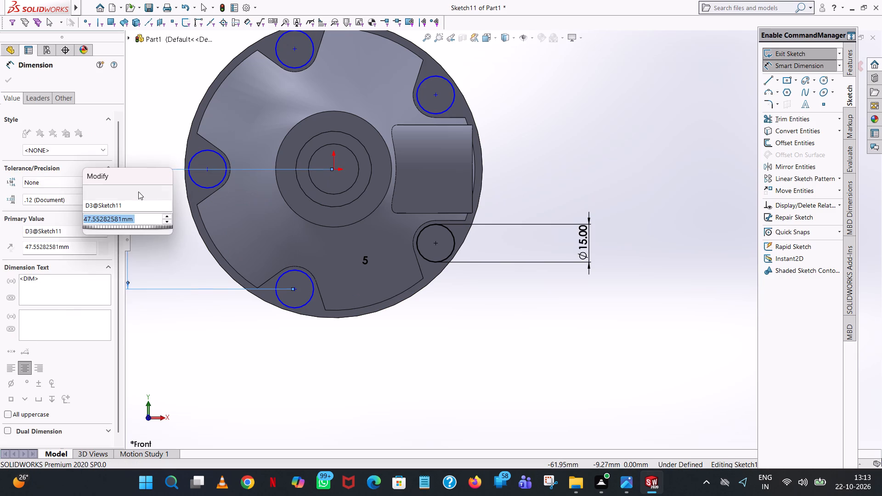
{"action": "left_click", "coordinate": [89, 192]}
{"action": "left_click", "coordinate": [183, 268]}
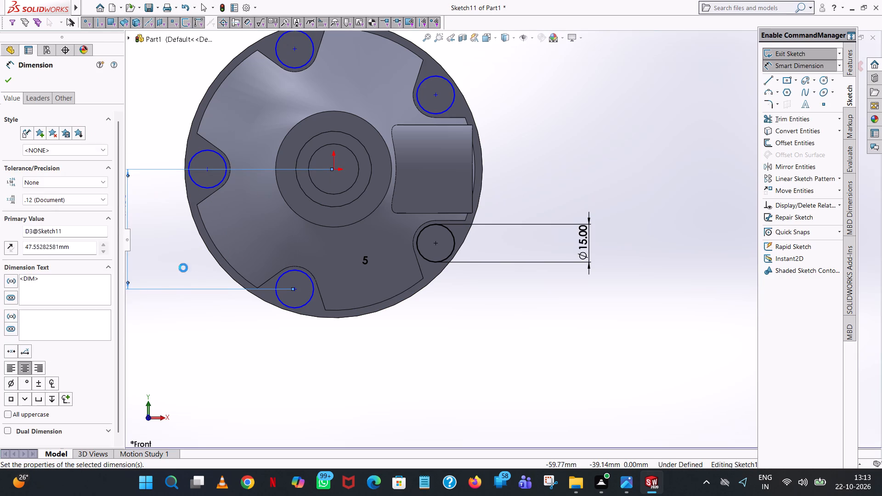
{"action": "left_click", "coordinate": [334, 169]}
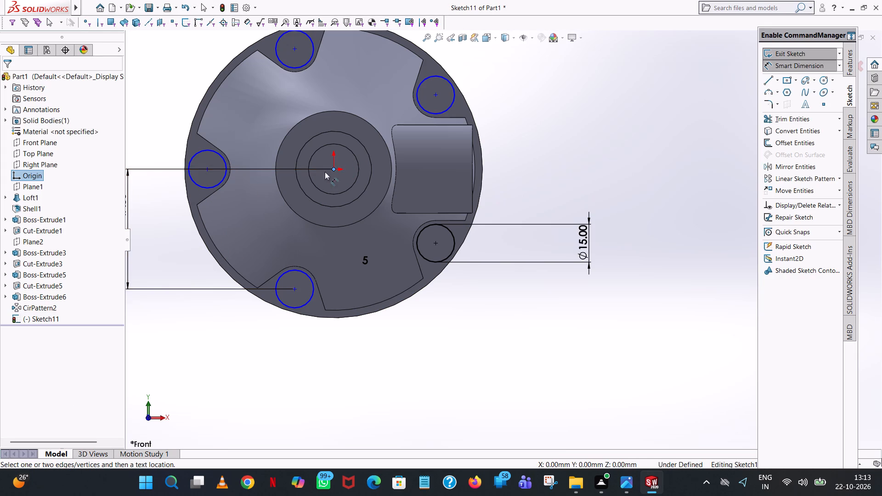
{"action": "left_click", "coordinate": [208, 168]}
{"action": "left_click", "coordinate": [258, 350]}
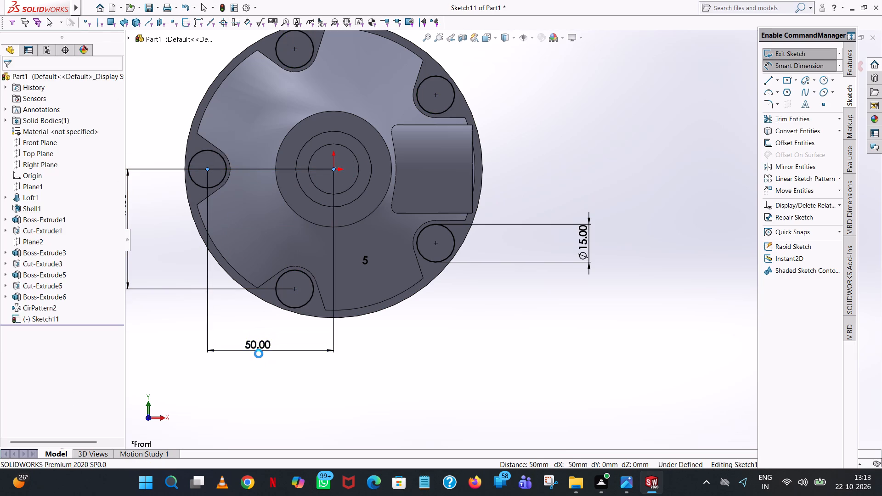
{"action": "left_click", "coordinate": [221, 334]}
{"action": "left_click", "coordinate": [591, 106]}
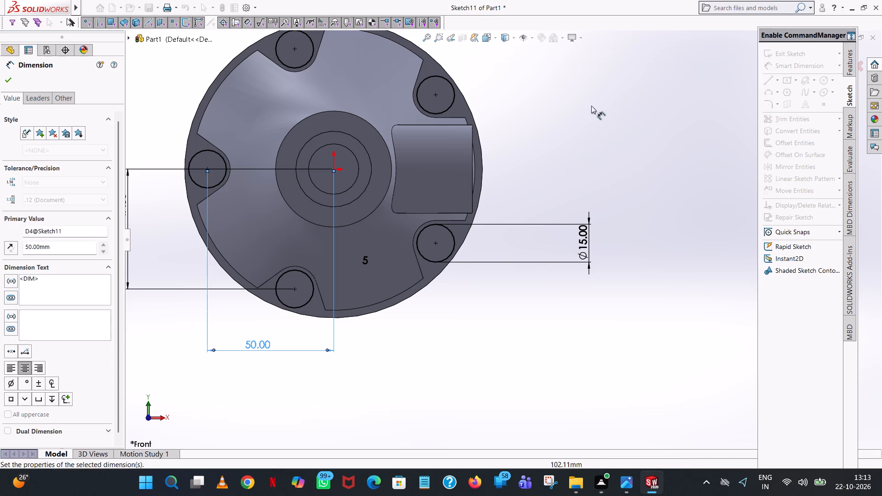
Cut the five patterned circles into the base disc as a Blind Extruded Cut 3 mm deep.
{"action": "left_click", "coordinate": [850, 60]}
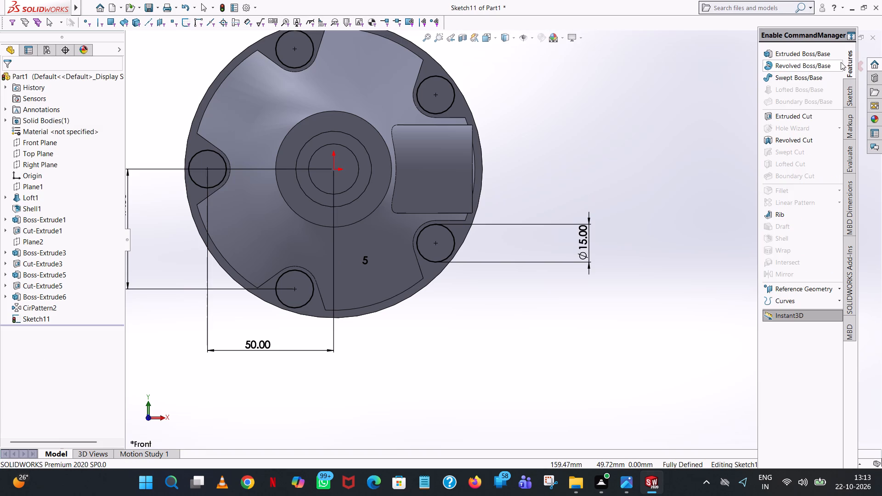
{"action": "left_click", "coordinate": [780, 118]}
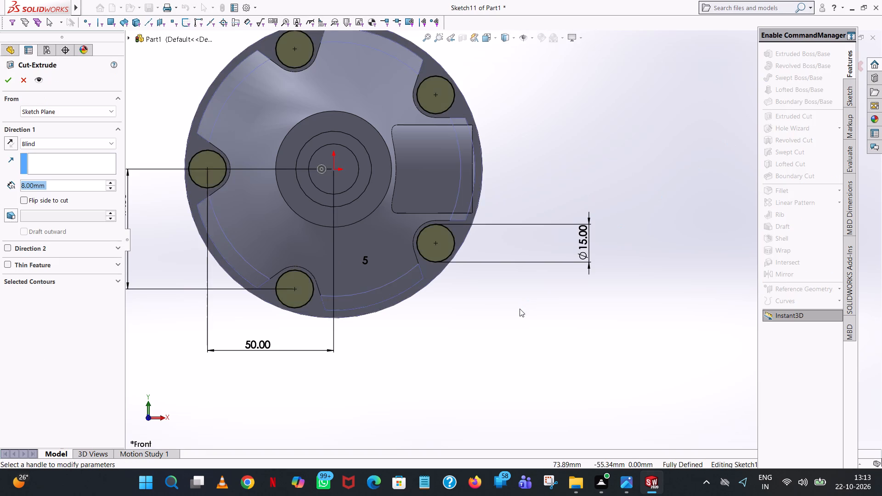
{"action": "scroll", "coordinate": [520, 309], "scroll_direction": "up", "scroll_amount": 1}
{"action": "middle_click_drag", "start_coordinate": [520, 309], "coordinate": [544, 83]}
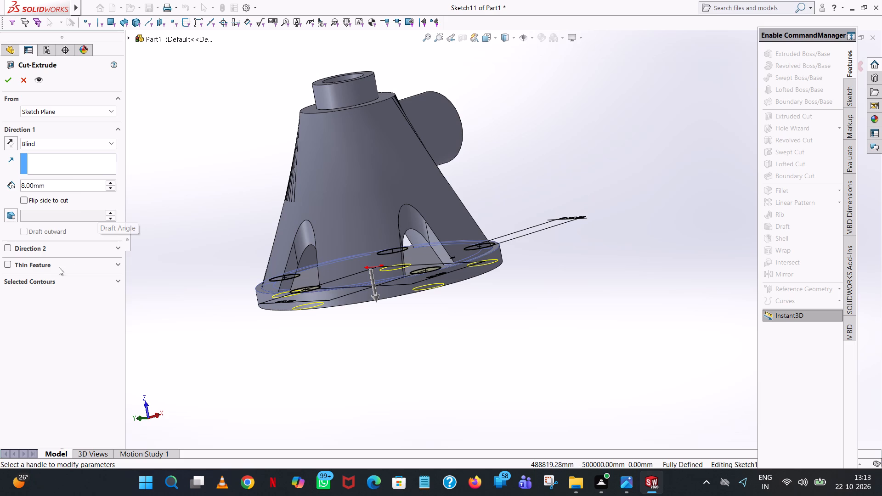
{"action": "double_click", "coordinate": [80, 184]}
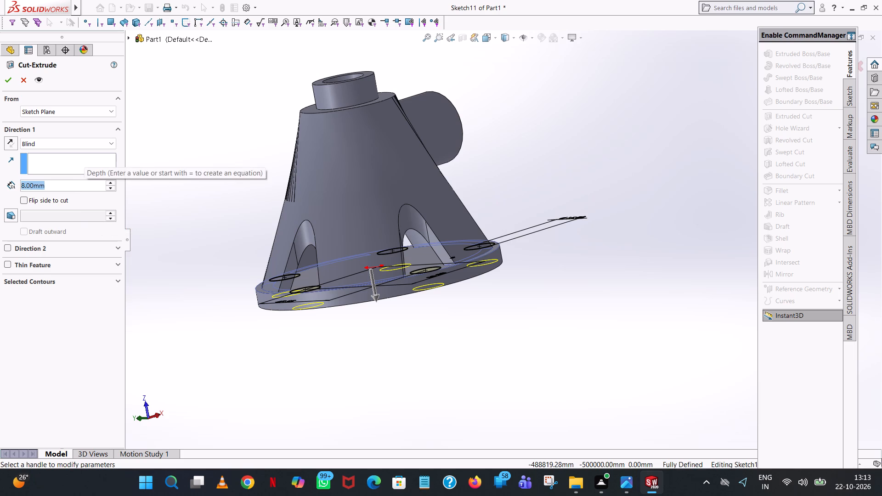
{"action": "key", "text": "3"}
{"action": "key", "text": "Return"}
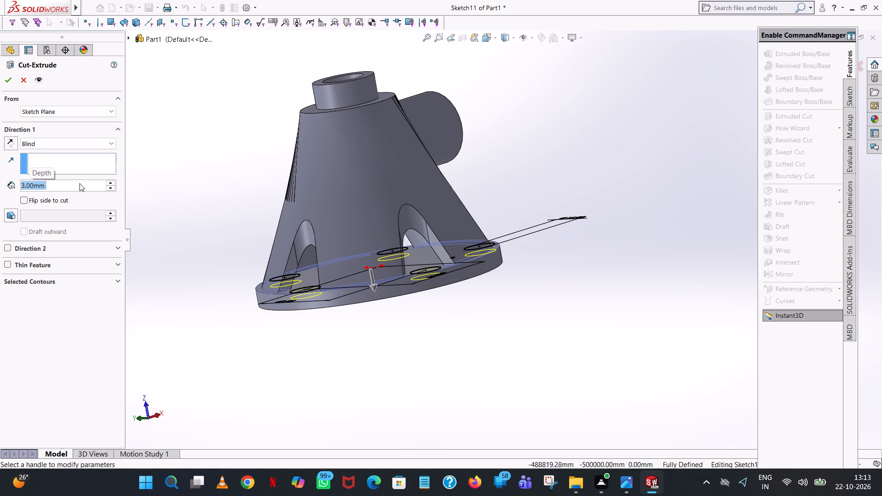
{"action": "left_click", "coordinate": [9, 77]}
{"action": "left_click", "coordinate": [570, 166]}
Start an Extruded Cut sketch on a circular recess floor and draw a 3.5 mm radius circle at the uppermost recess's centre.
{"action": "middle_click_drag", "start_coordinate": [534, 172], "coordinate": [533, 289]}
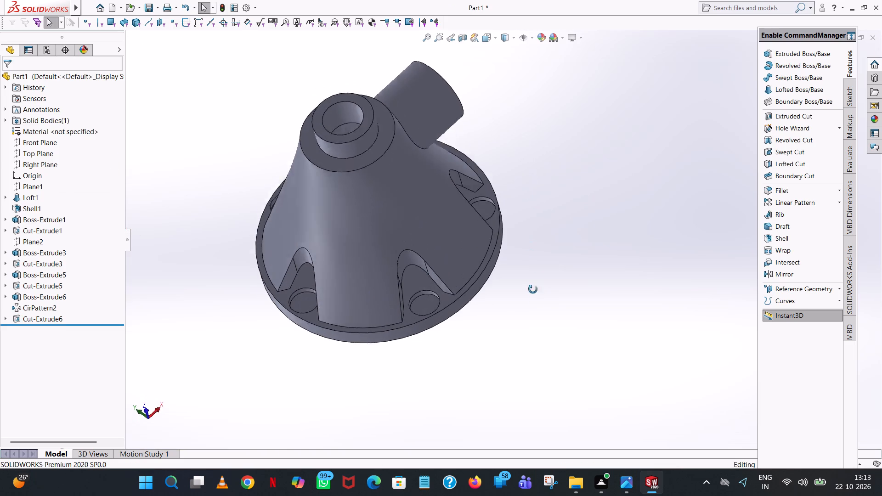
{"action": "middle_click_drag", "start_coordinate": [533, 289], "coordinate": [535, 311]}
{"action": "left_click", "coordinate": [805, 116]}
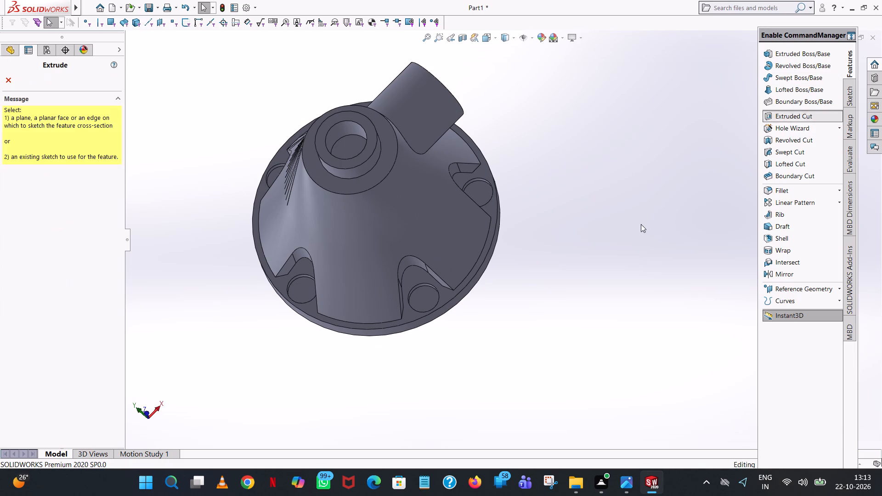
{"action": "left_click", "coordinate": [428, 300]}
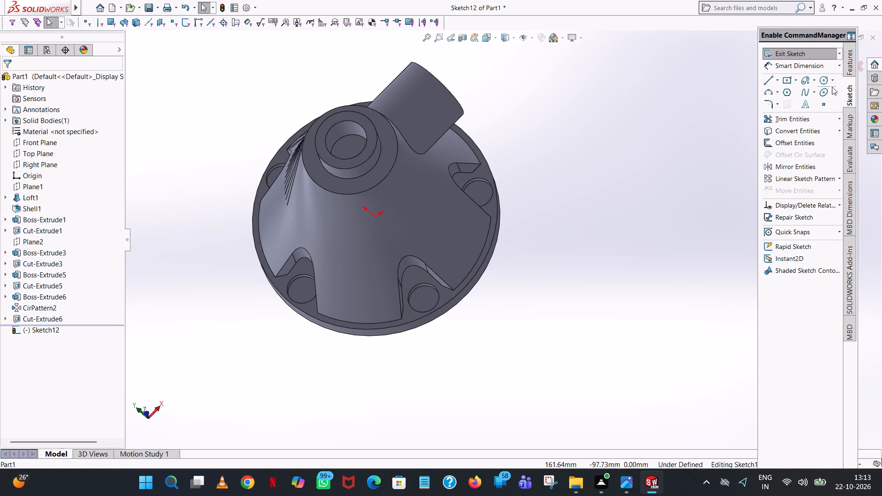
{"action": "left_click", "coordinate": [495, 38]}
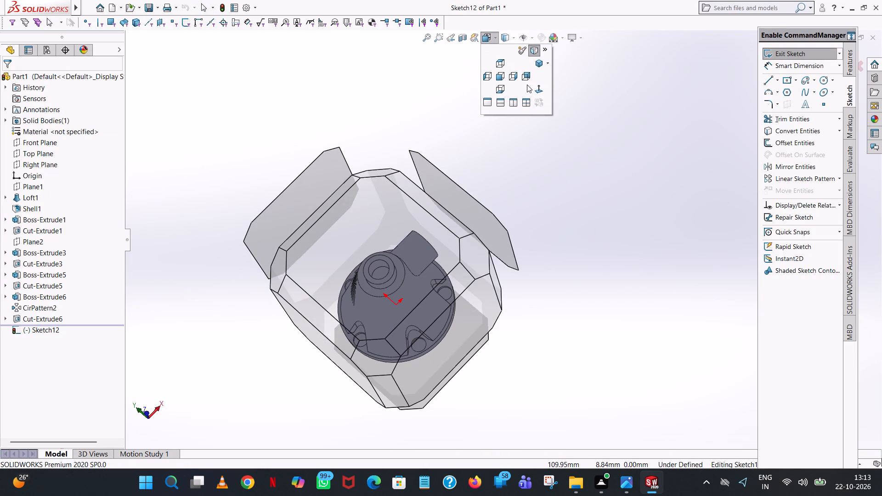
{"action": "left_click", "coordinate": [543, 90]}
{"action": "left_click", "coordinate": [825, 77]}
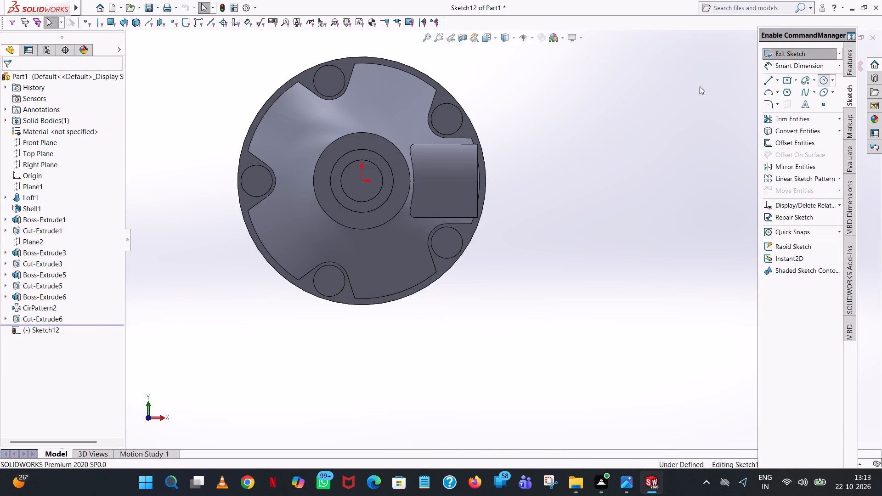
{"action": "left_click", "coordinate": [329, 82]}
{"action": "left_click", "coordinate": [340, 76]}
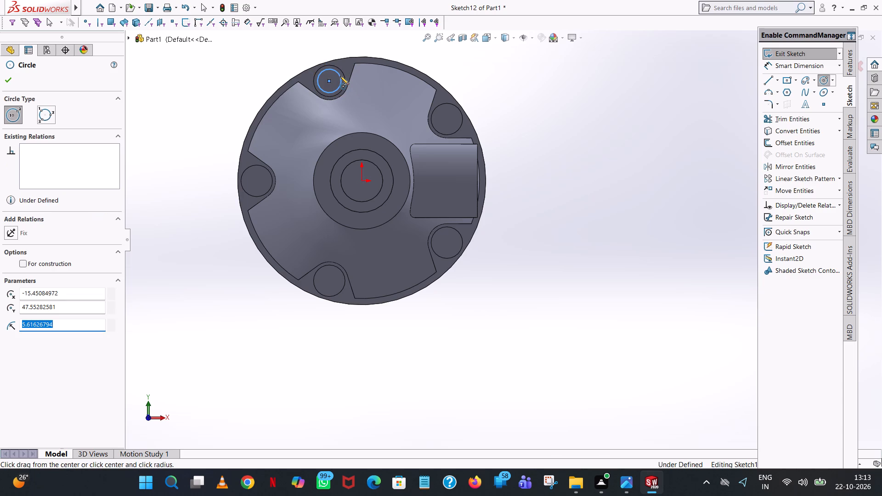
{"action": "type", "text": "3.5"}
{"action": "key", "text": "Return"}
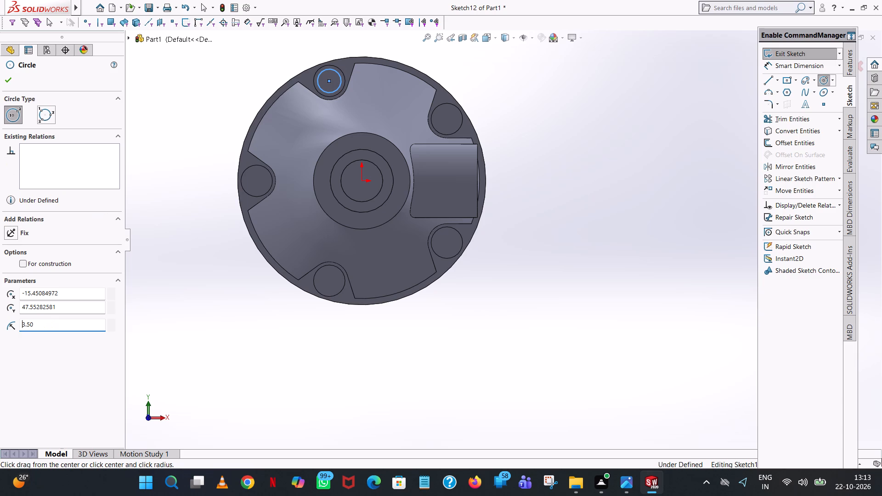
{"action": "left_click", "coordinate": [10, 79]}
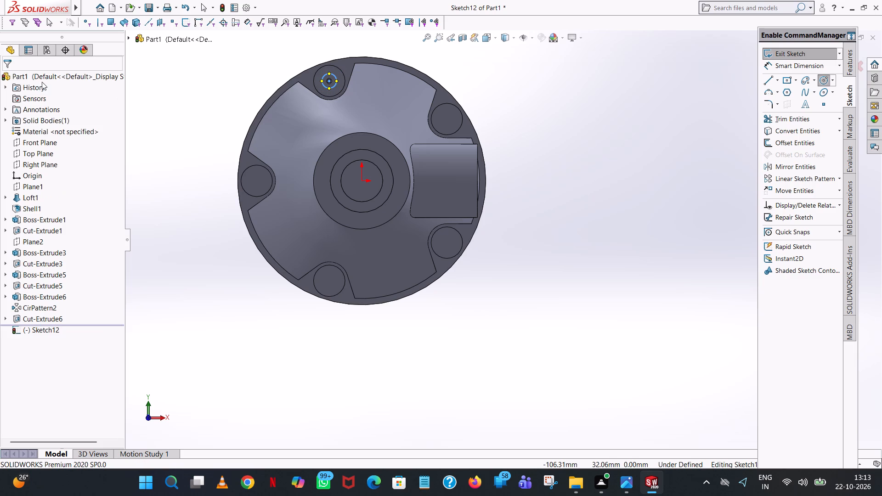
{"action": "left_click", "coordinate": [572, 68]}
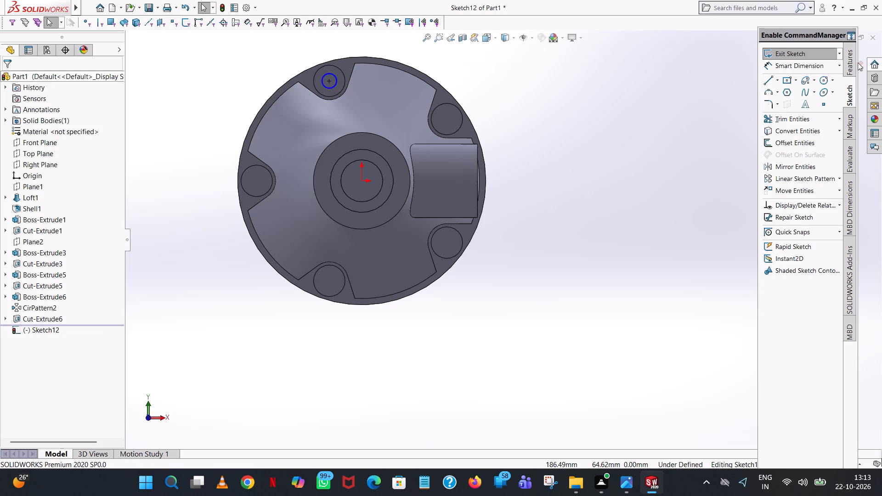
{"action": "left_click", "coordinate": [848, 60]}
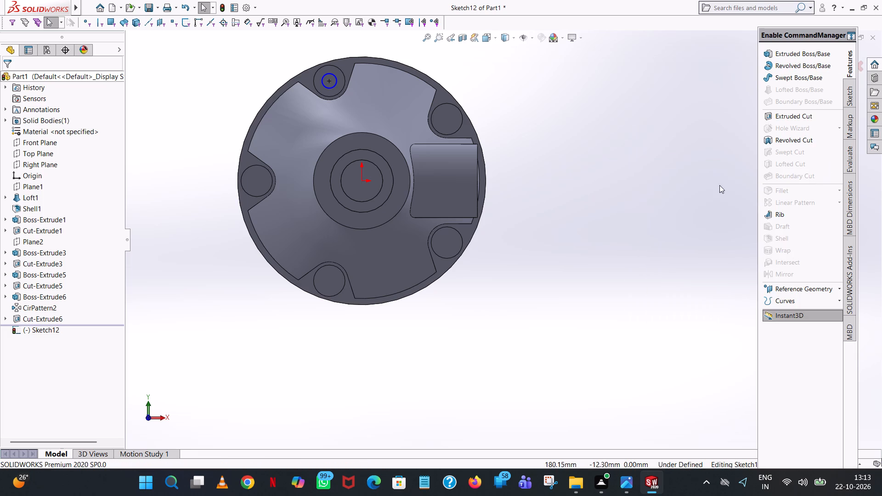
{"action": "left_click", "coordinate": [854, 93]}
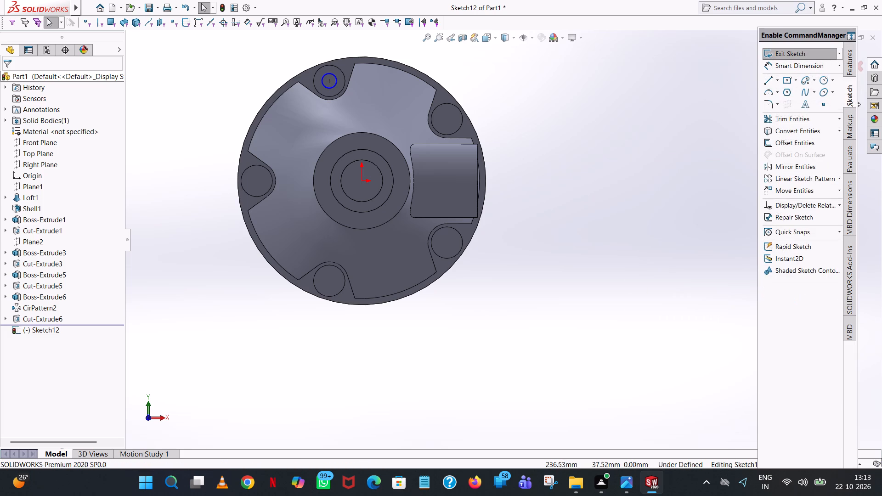
Pattern the small circle circularly about the origin as 5 equally spaced instances over 360 degrees, one in each recess.
{"action": "left_click", "coordinate": [841, 178]}
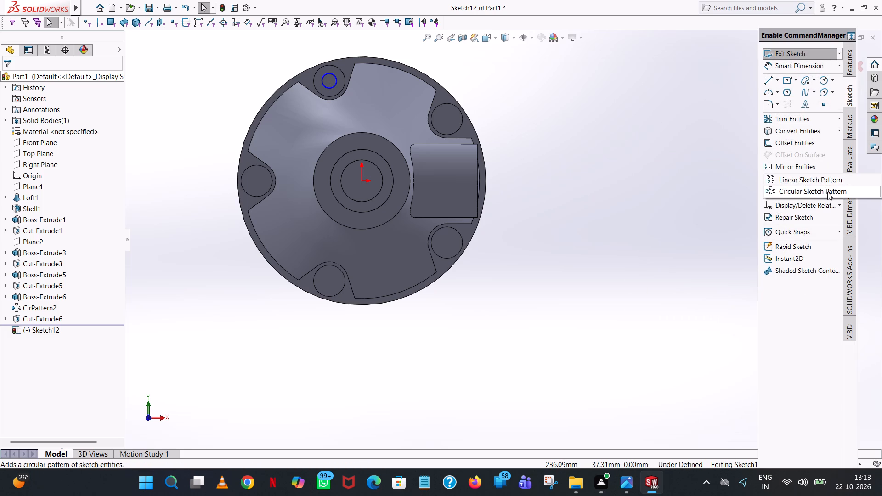
{"action": "left_click", "coordinate": [827, 192]}
{"action": "left_click", "coordinate": [333, 78]}
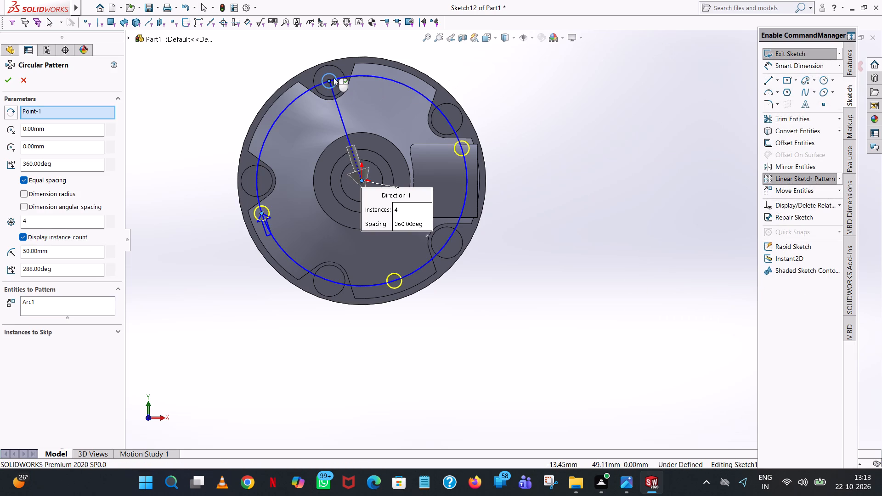
{"action": "left_click", "coordinate": [111, 216]}
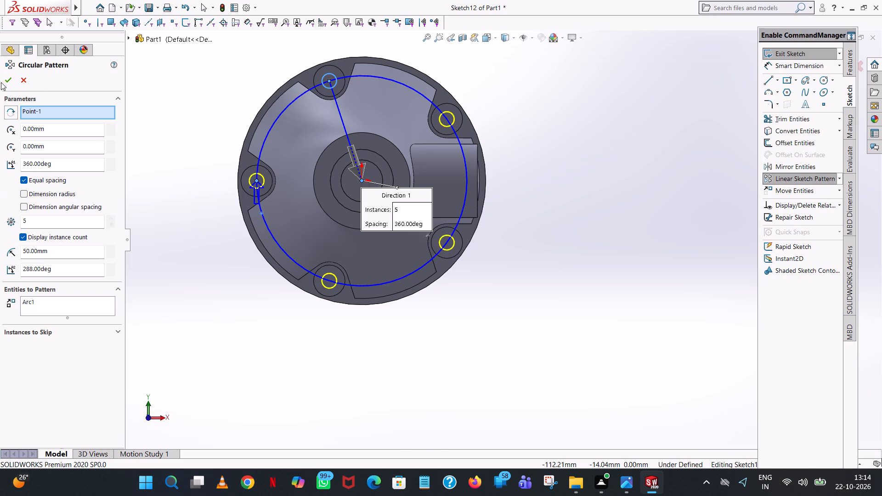
{"action": "left_click", "coordinate": [5, 78]}
{"action": "left_click", "coordinate": [224, 68]}
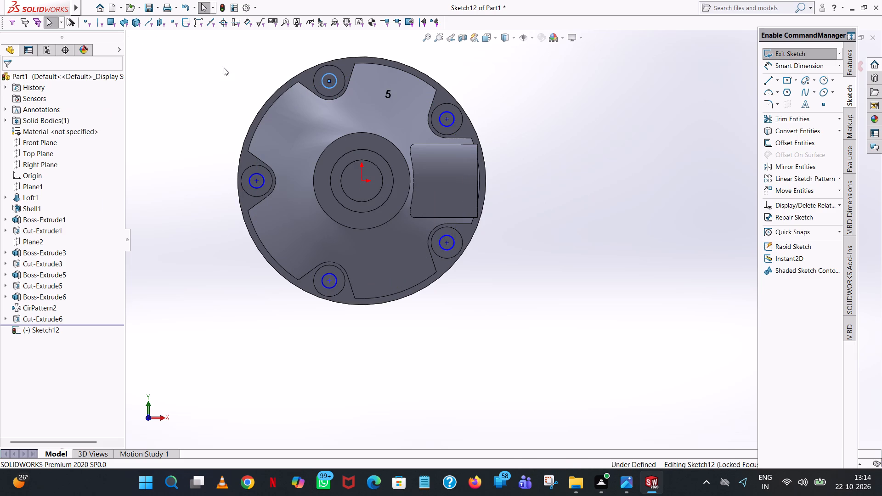
Dimension the diameter of the small patterned circle in the recess just above the side boss.
{"action": "left_click", "coordinate": [807, 66]}
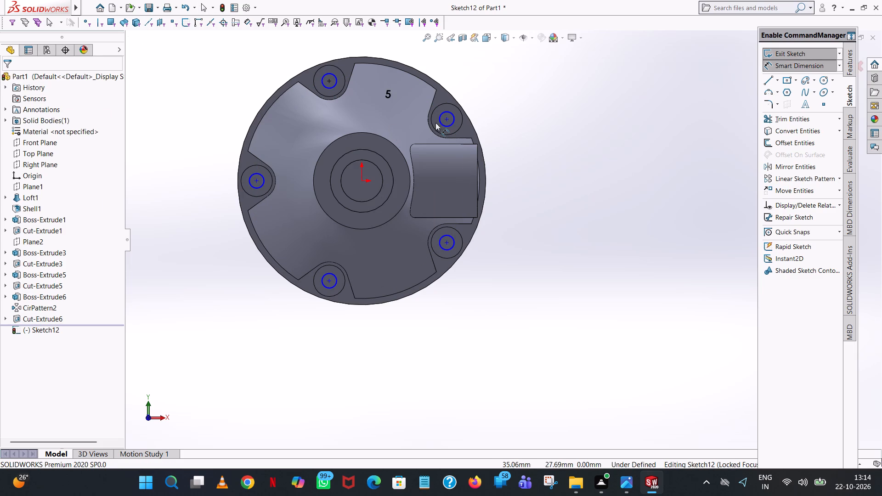
{"action": "left_click", "coordinate": [442, 114]}
{"action": "left_click", "coordinate": [571, 81]}
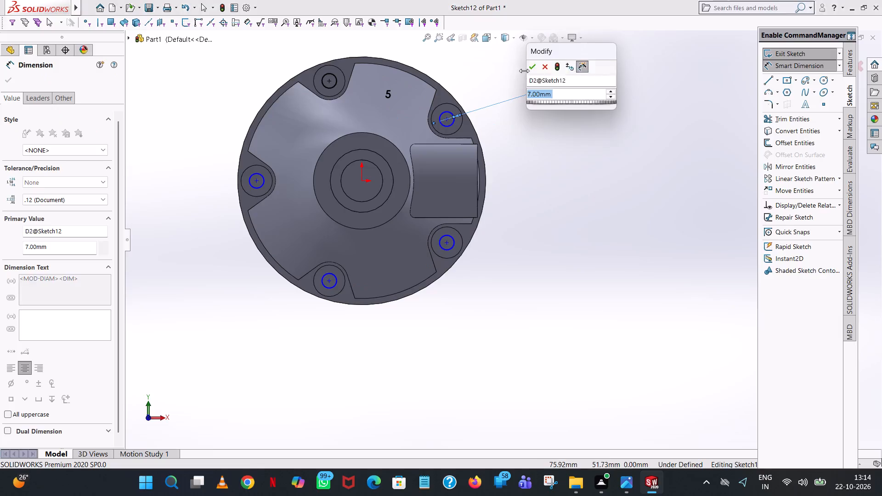
{"action": "left_click", "coordinate": [536, 69]}
{"action": "left_click", "coordinate": [614, 177]}
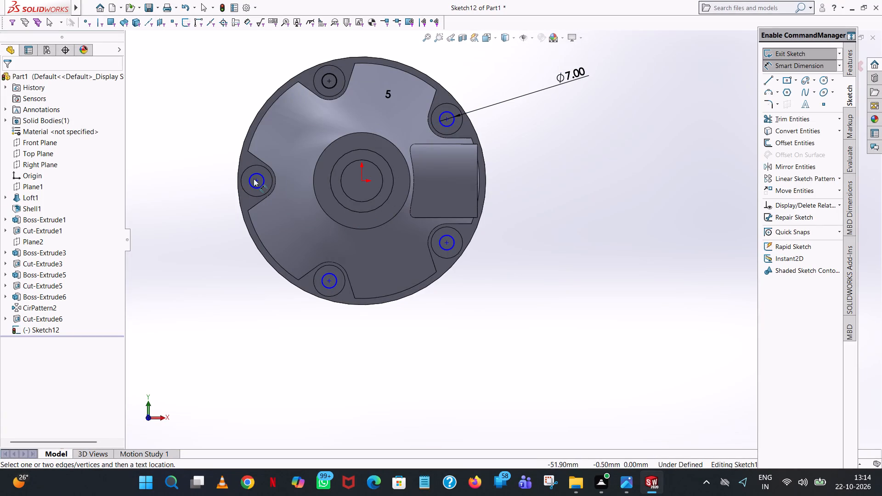
Dimension the leftmost small circle's horizontal distance and the bottom small circle's vertical distance from the origin.
{"action": "left_click", "coordinate": [256, 179]}
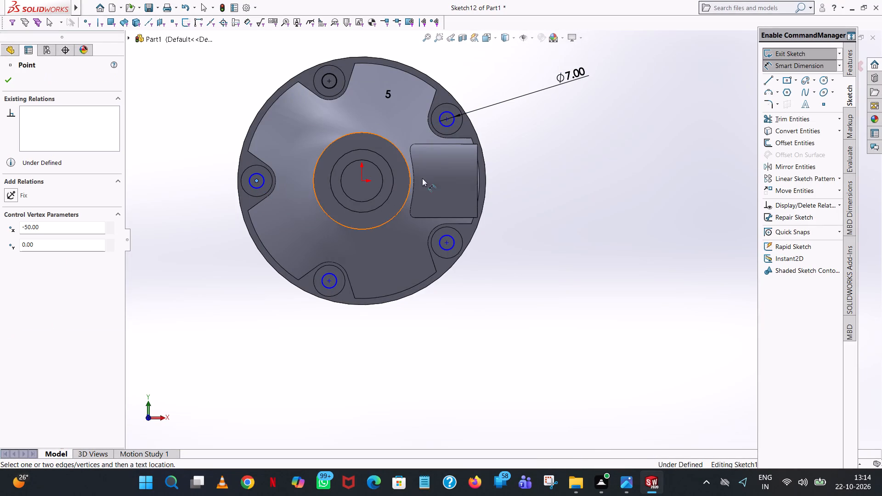
{"action": "left_click", "coordinate": [360, 183]}
{"action": "left_click", "coordinate": [345, 387]}
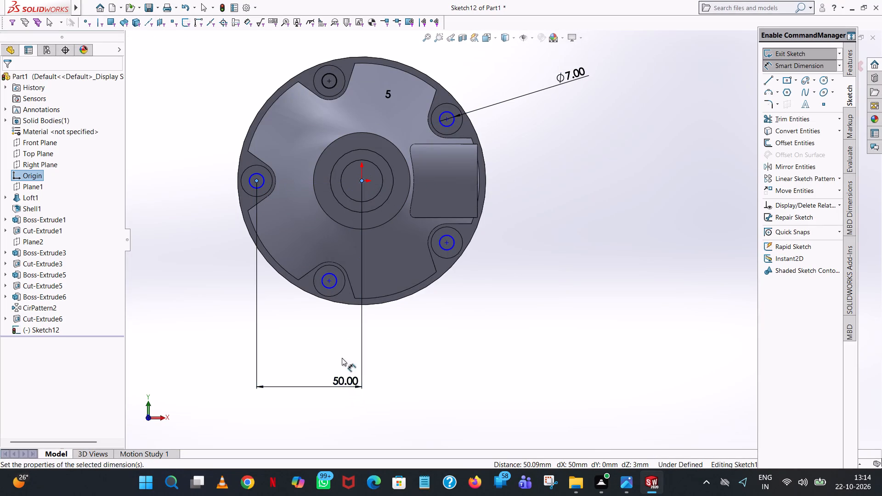
{"action": "left_click", "coordinate": [304, 375]}
{"action": "left_click", "coordinate": [275, 366]}
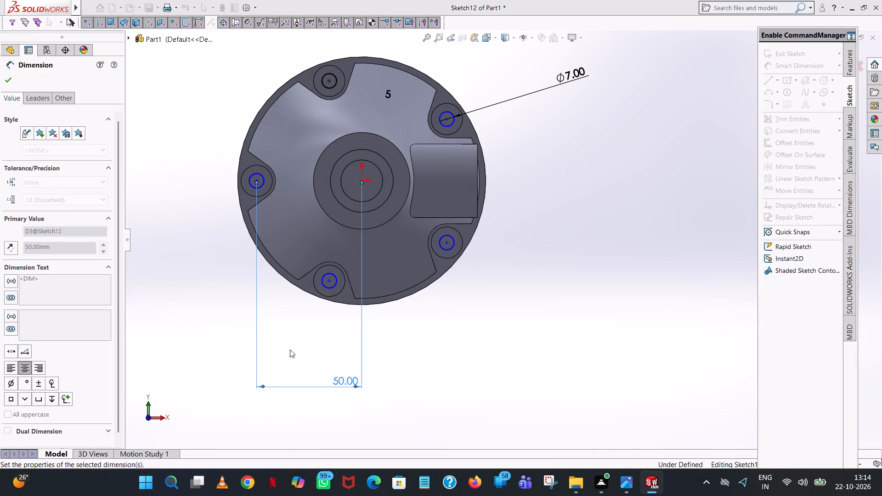
{"action": "left_click", "coordinate": [361, 180]}
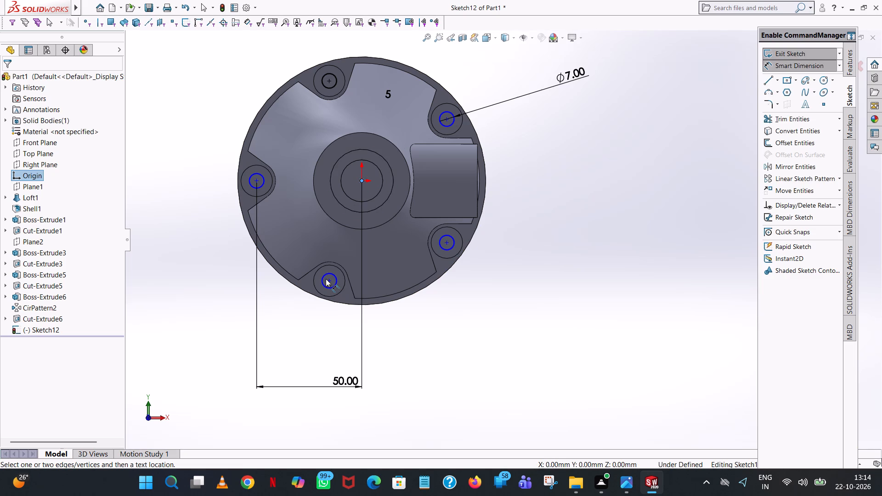
{"action": "left_click", "coordinate": [328, 281]}
{"action": "left_click", "coordinate": [654, 237]}
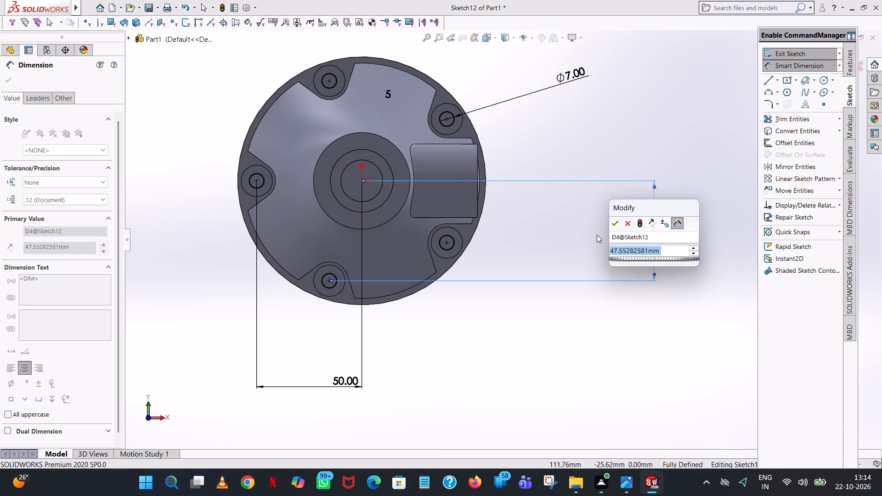
{"action": "left_click", "coordinate": [613, 223]}
{"action": "left_click", "coordinate": [660, 78]}
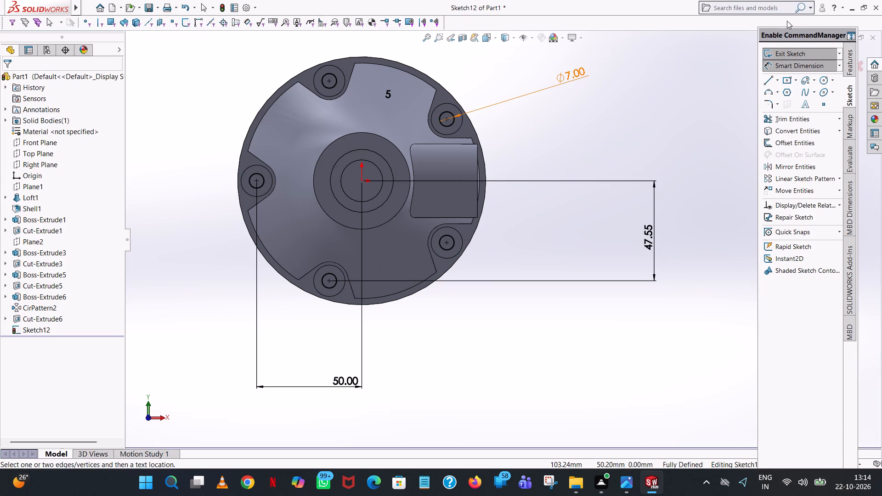
Cut the five small circles down through the base disc with a Blind Extruded Cut 33 mm deep.
{"action": "left_click", "coordinate": [850, 52]}
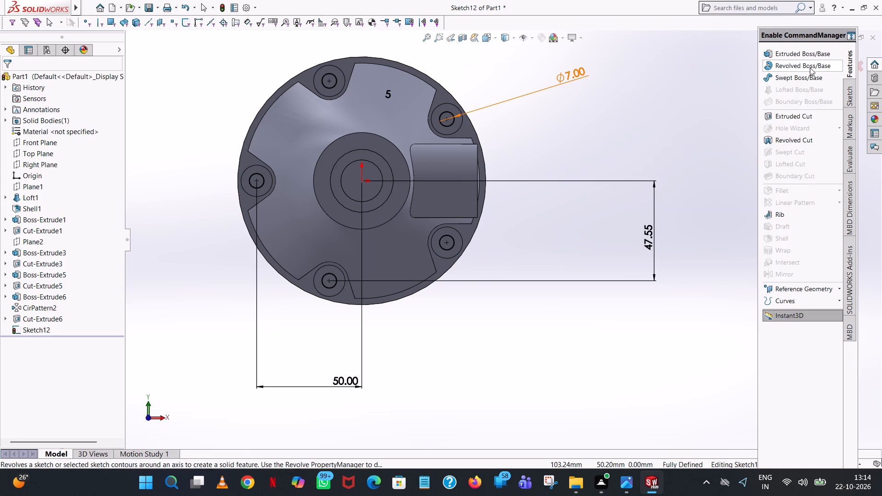
{"action": "left_click", "coordinate": [800, 118]}
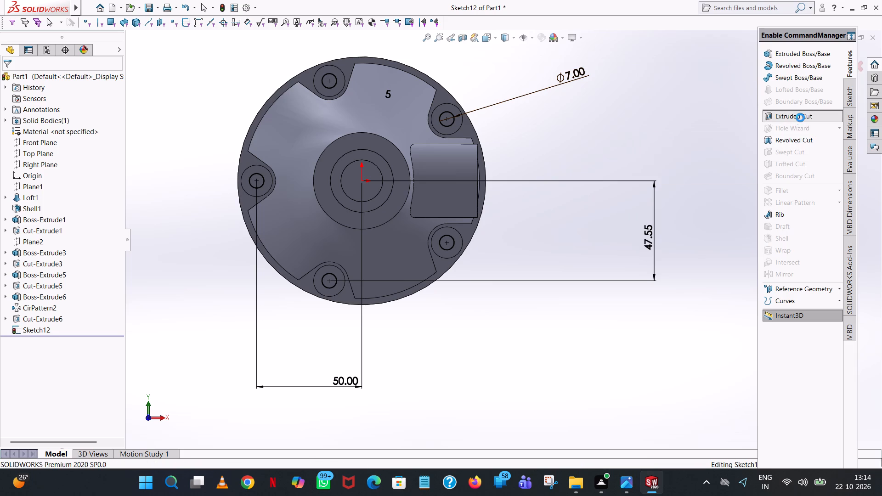
{"action": "middle_click_drag", "start_coordinate": [501, 230], "coordinate": [495, 7]}
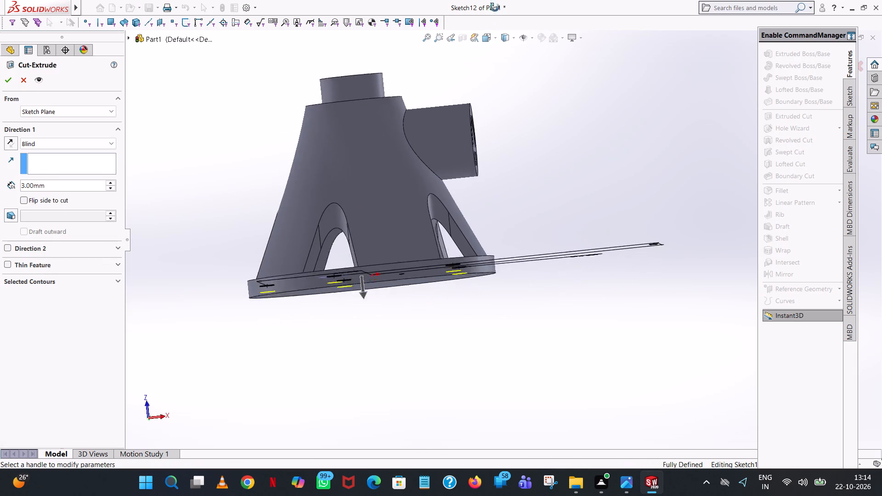
{"action": "middle_click_drag", "start_coordinate": [495, 7], "coordinate": [494, 3]}
{"action": "scroll", "coordinate": [495, 2], "scroll_direction": "up", "scroll_amount": 1}
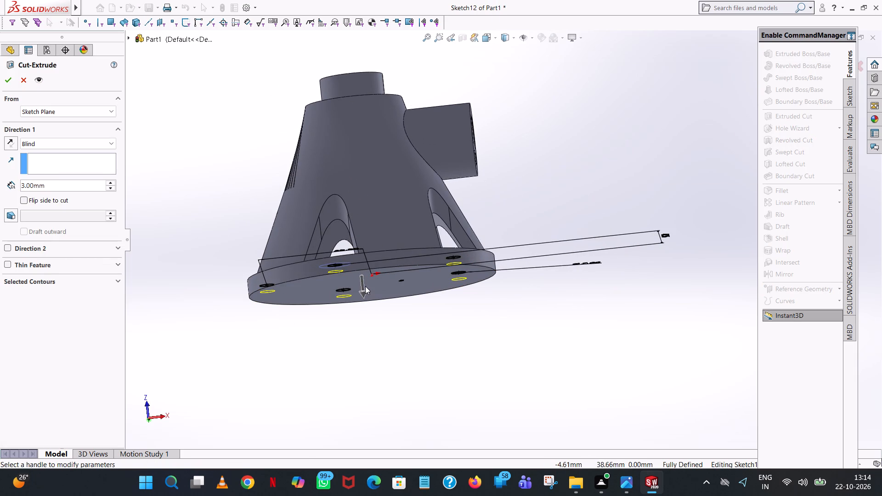
{"action": "left_click_drag", "start_coordinate": [365, 295], "coordinate": [365, 344]}
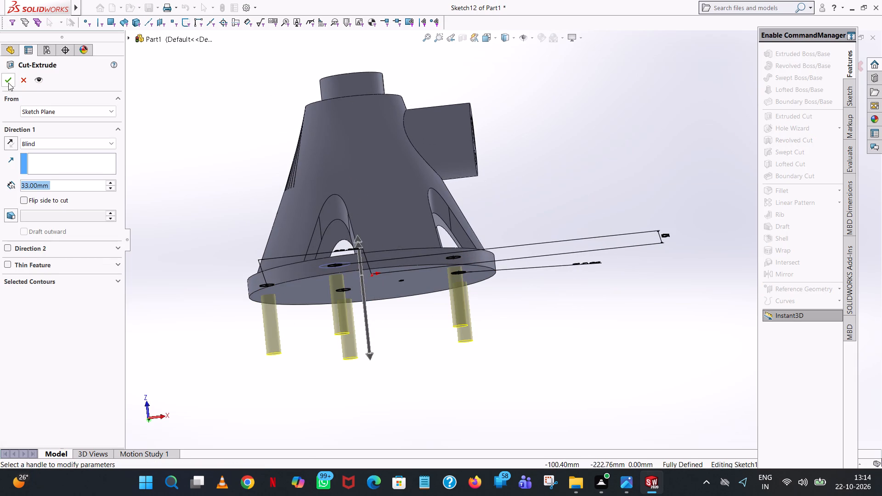
{"action": "left_click", "coordinate": [8, 82]}
{"action": "left_click", "coordinate": [202, 110]}
Examine the cone, bosses, notches and counterbored base holes from several sides.
{"action": "scroll", "coordinate": [224, 117], "scroll_direction": "up", "scroll_amount": 1}
{"action": "middle_click_drag", "start_coordinate": [226, 118], "coordinate": [293, 256]}
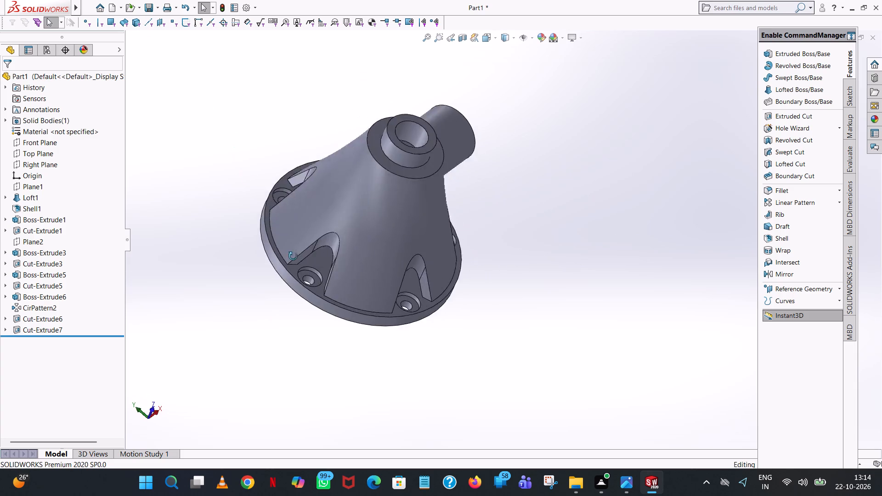
{"action": "middle_click_drag", "start_coordinate": [293, 256], "coordinate": [281, 166]}
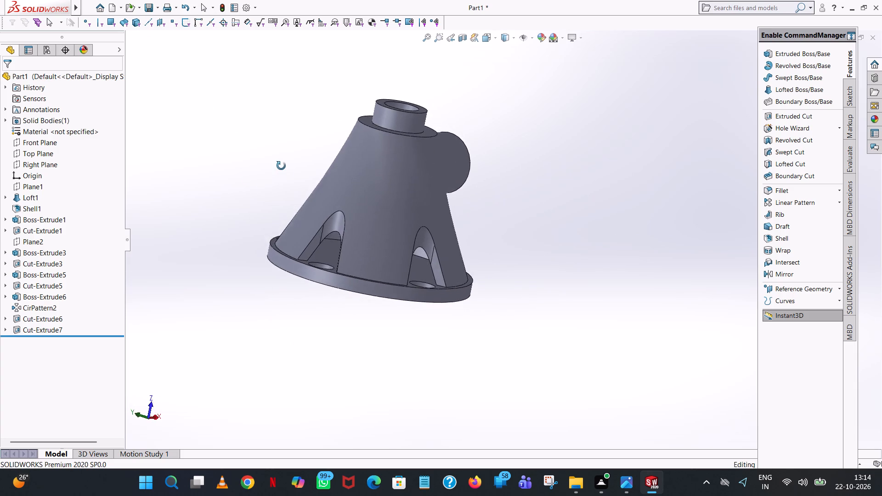
{"action": "middle_click_drag", "start_coordinate": [281, 166], "coordinate": [382, 213]}
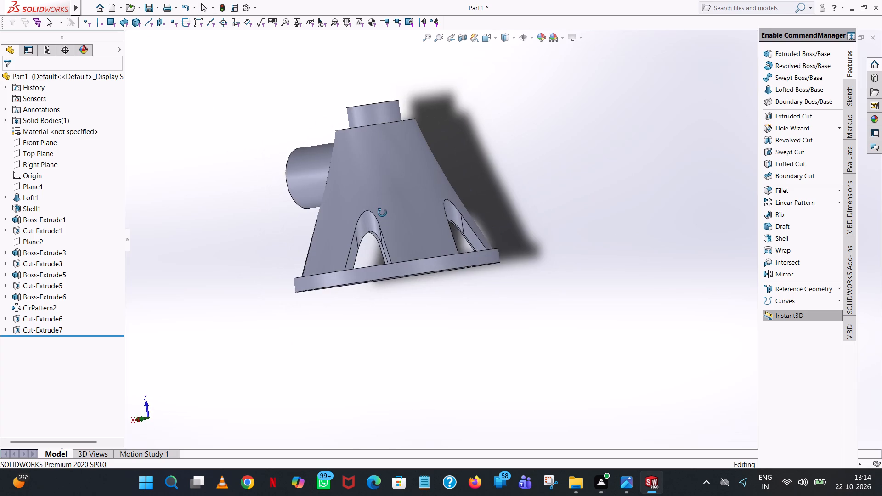
{"action": "middle_click_drag", "start_coordinate": [382, 213], "coordinate": [427, 214]}
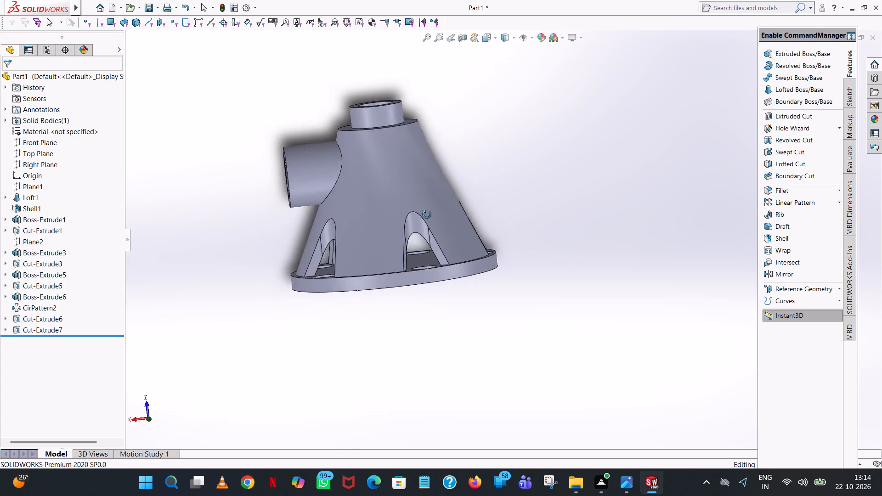
{"action": "middle_click_drag", "start_coordinate": [427, 214], "coordinate": [629, 281]}
{"action": "scroll", "coordinate": [628, 263], "scroll_direction": "up", "scroll_amount": 1}
{"action": "scroll", "coordinate": [534, 163], "scroll_direction": "down", "scroll_amount": 3}
{"action": "scroll", "coordinate": [535, 164], "scroll_direction": "up", "scroll_amount": 5}
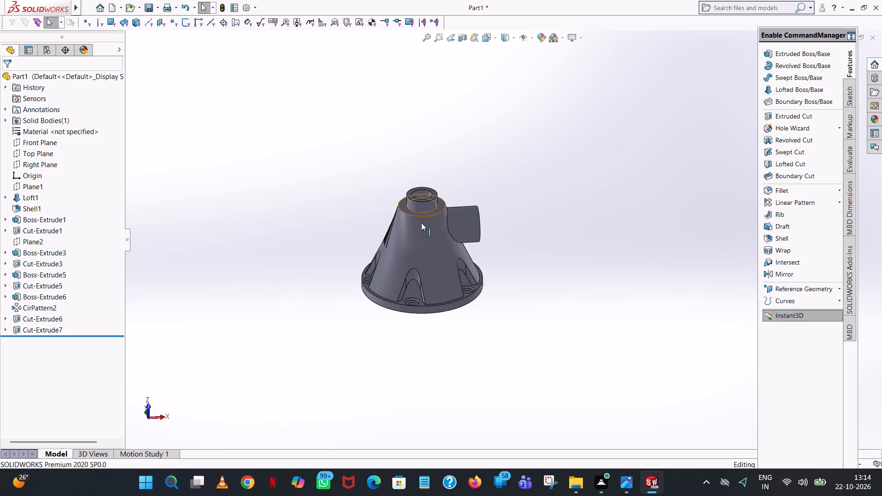
Apply a light red appearance (RGB 255, 128, 128) to the whole solid body.
{"action": "right_click", "coordinate": [419, 231]}
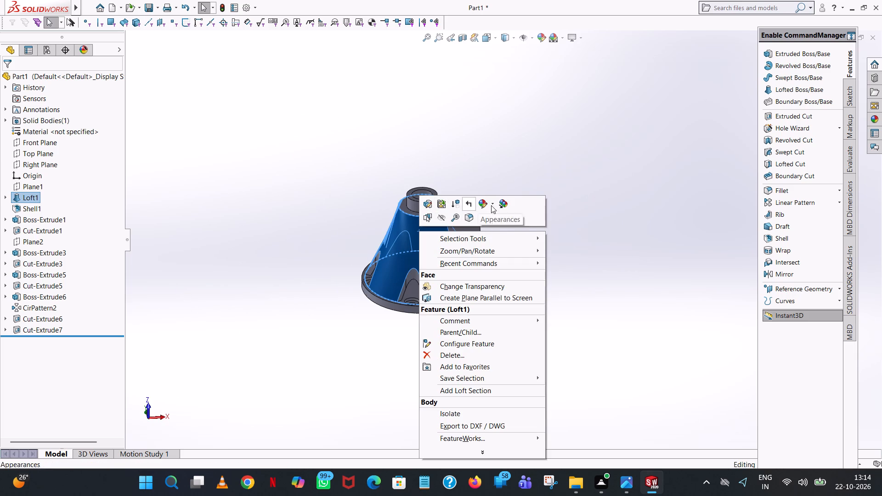
{"action": "left_click", "coordinate": [483, 203]}
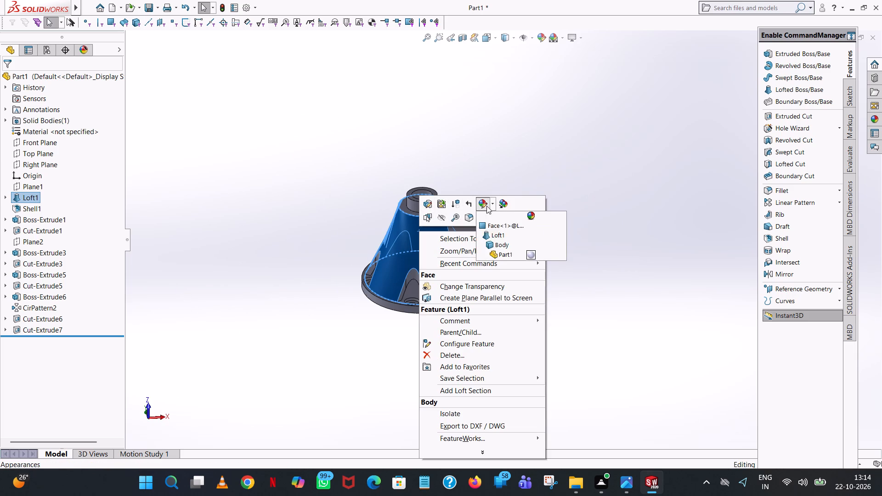
{"action": "left_click", "coordinate": [501, 246]}
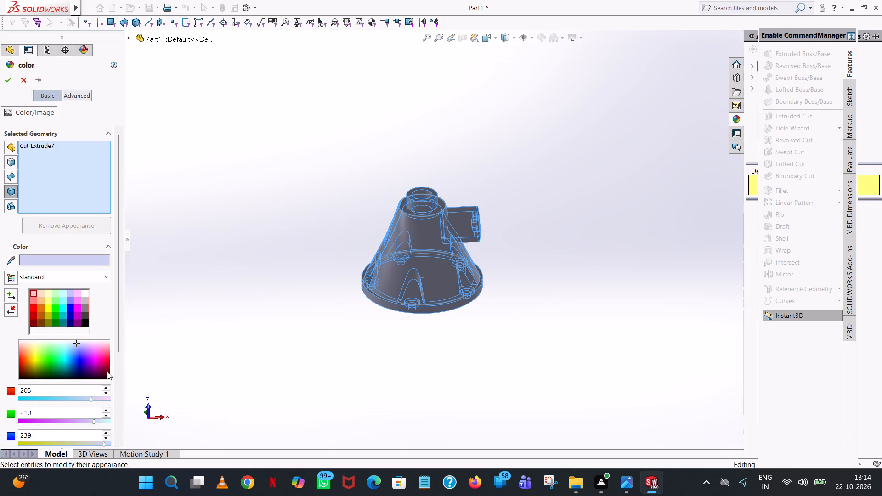
{"action": "left_click", "coordinate": [32, 299]}
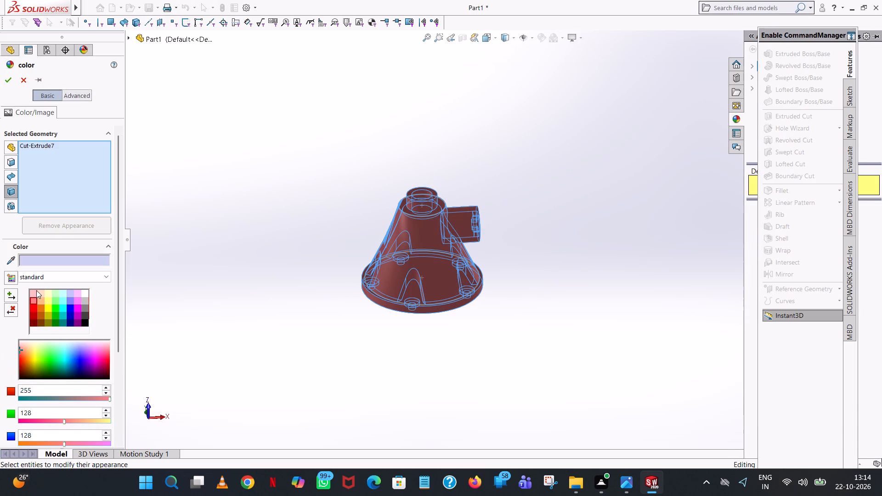
{"action": "left_click", "coordinate": [33, 293]}
{"action": "left_click", "coordinate": [36, 307]}
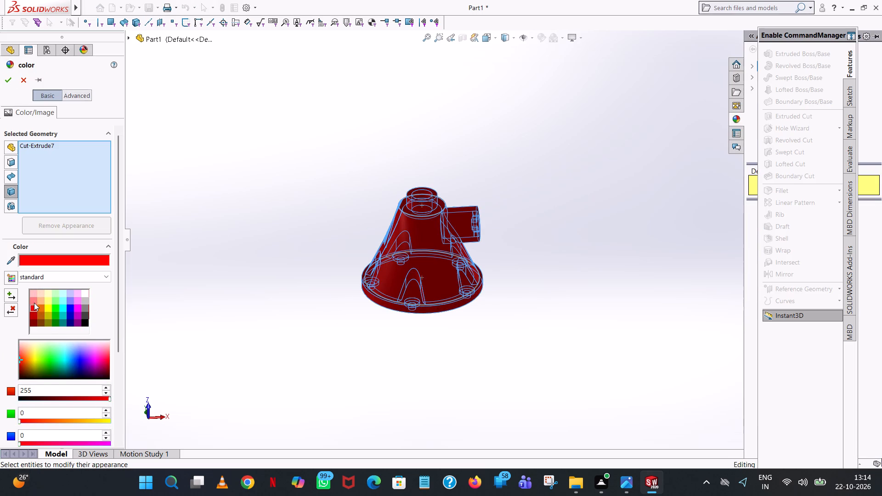
{"action": "left_click", "coordinate": [34, 299]}
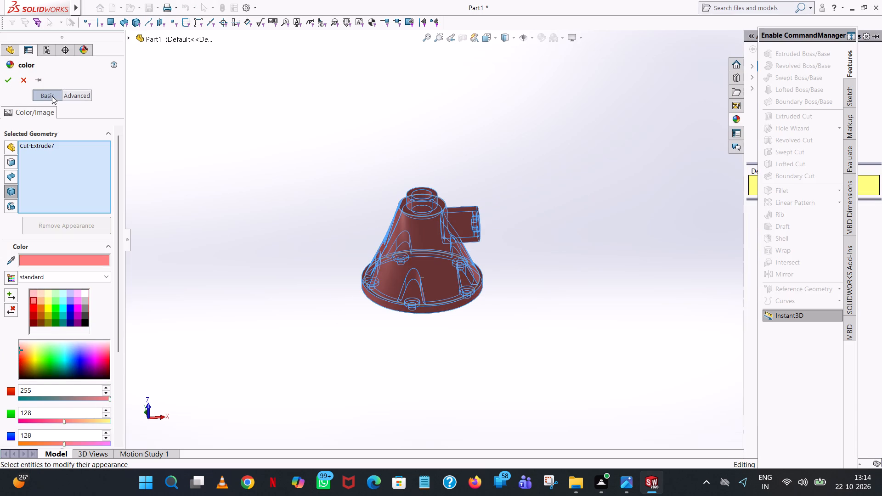
{"action": "left_click", "coordinate": [4, 76]}
Hide the small loft sketch circle at the cone's top, and undo the hiding of the solid body.
{"action": "middle_click_drag", "start_coordinate": [472, 253], "coordinate": [490, 345]}
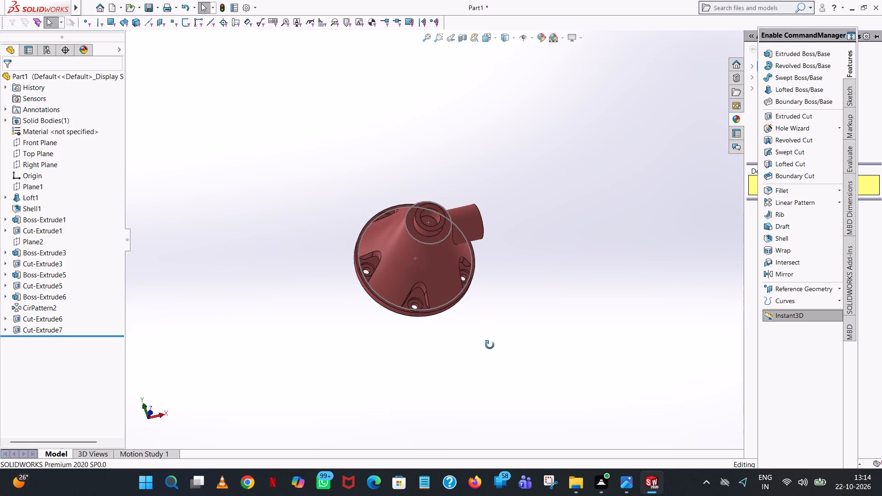
{"action": "middle_click_drag", "start_coordinate": [490, 345], "coordinate": [490, 346]}
{"action": "left_click", "coordinate": [527, 256]}
{"action": "middle_click_drag", "start_coordinate": [526, 255], "coordinate": [563, 131]}
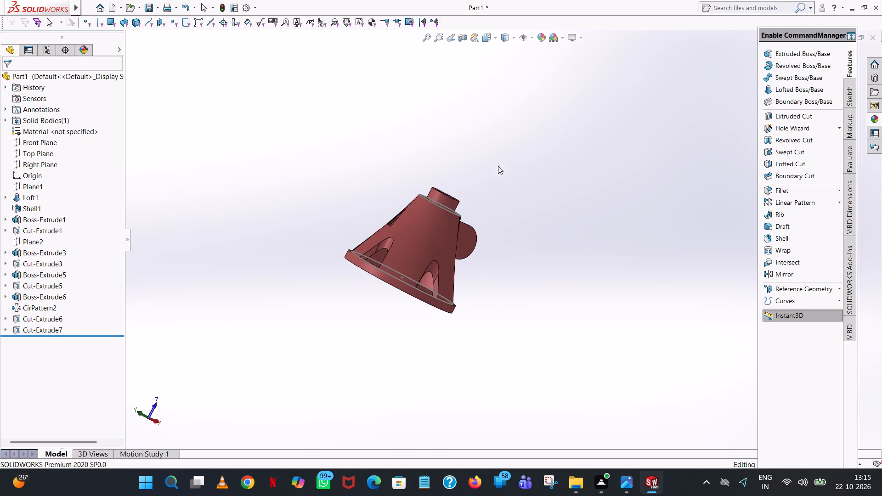
{"action": "middle_click_drag", "start_coordinate": [498, 166], "coordinate": [453, 209]}
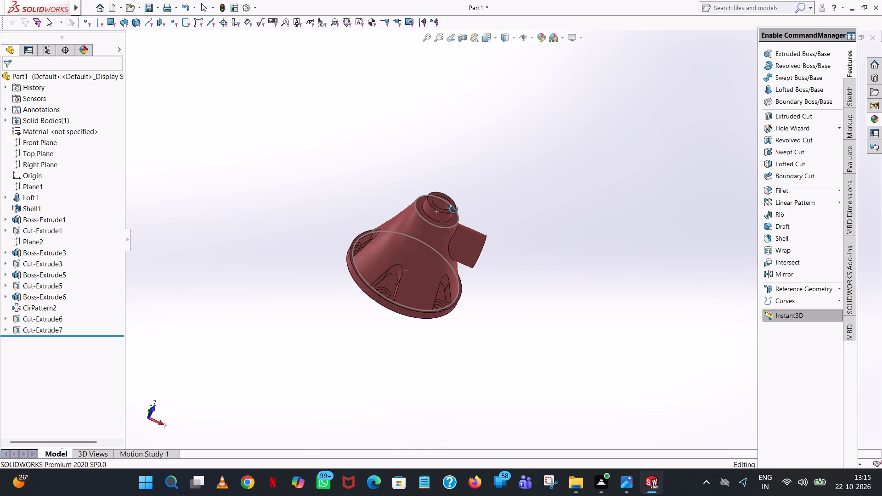
{"action": "middle_click_drag", "start_coordinate": [453, 209], "coordinate": [455, 209]}
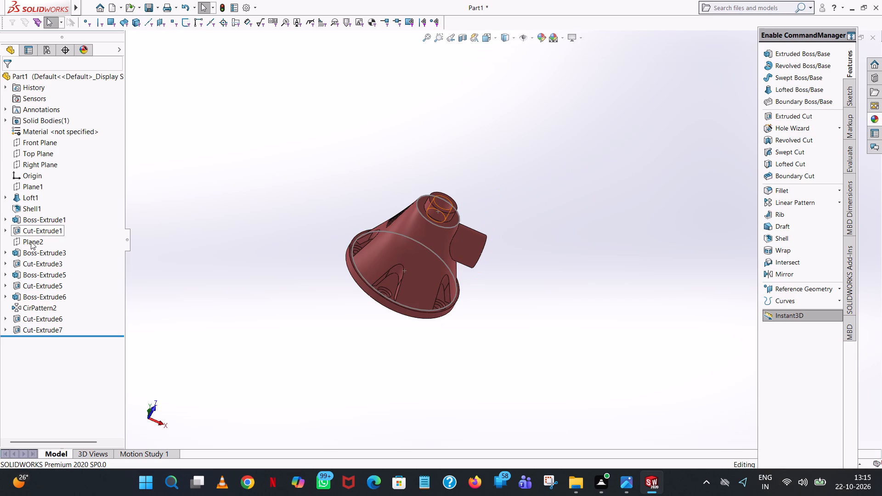
{"action": "left_click", "coordinate": [441, 228]}
{"action": "right_click", "coordinate": [441, 228]}
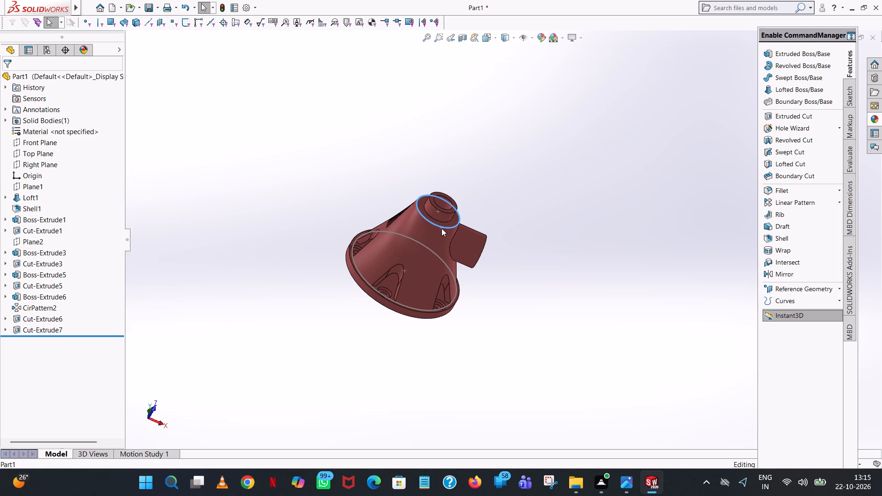
{"action": "left_click", "coordinate": [466, 217]}
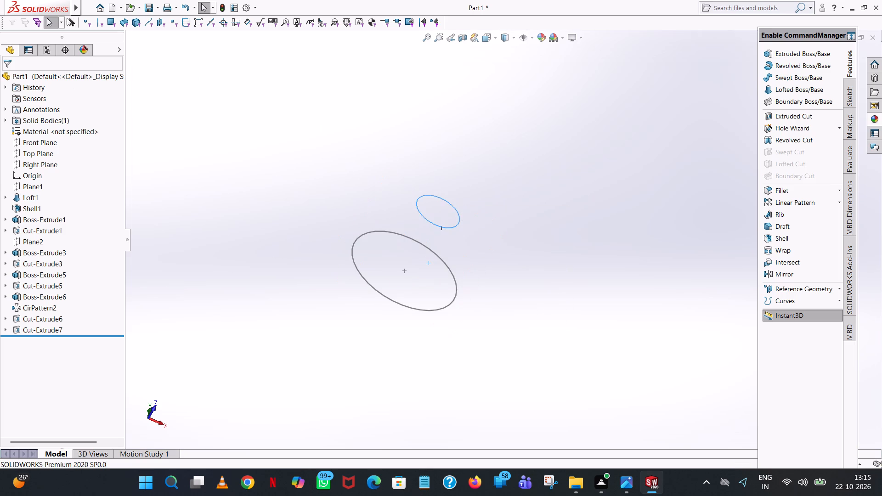
{"action": "left_click", "coordinate": [186, 7]}
{"action": "left_click", "coordinate": [565, 190]}
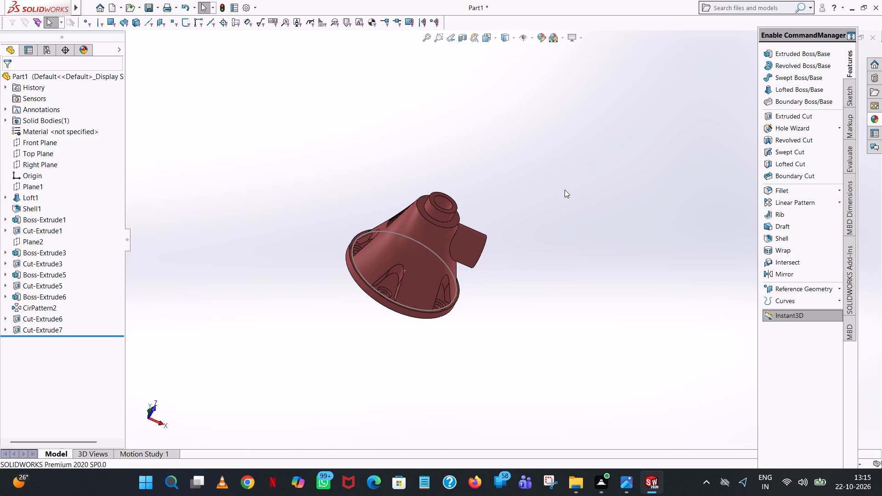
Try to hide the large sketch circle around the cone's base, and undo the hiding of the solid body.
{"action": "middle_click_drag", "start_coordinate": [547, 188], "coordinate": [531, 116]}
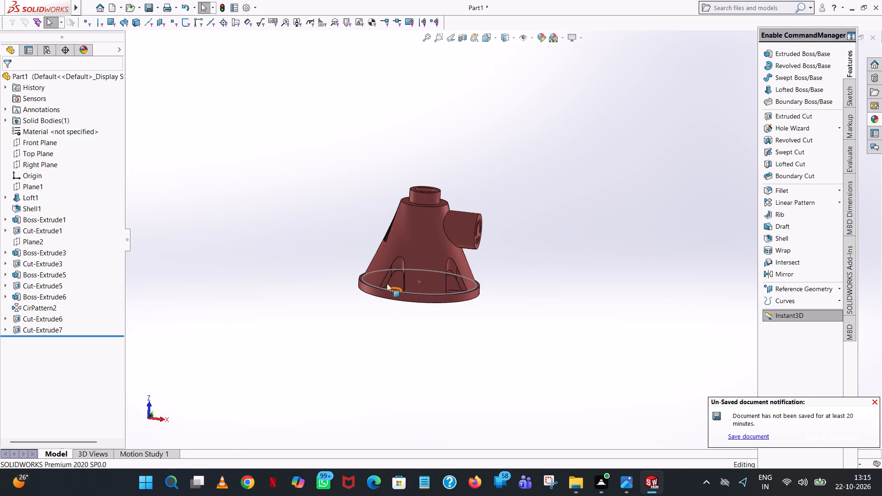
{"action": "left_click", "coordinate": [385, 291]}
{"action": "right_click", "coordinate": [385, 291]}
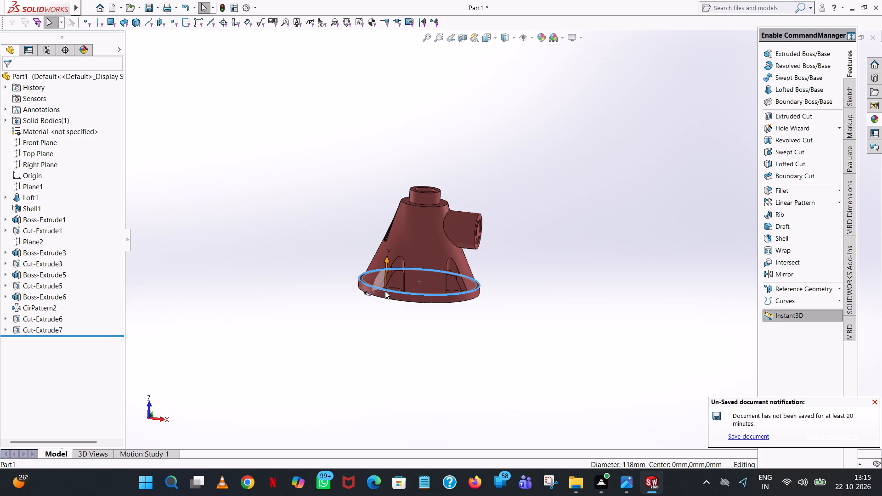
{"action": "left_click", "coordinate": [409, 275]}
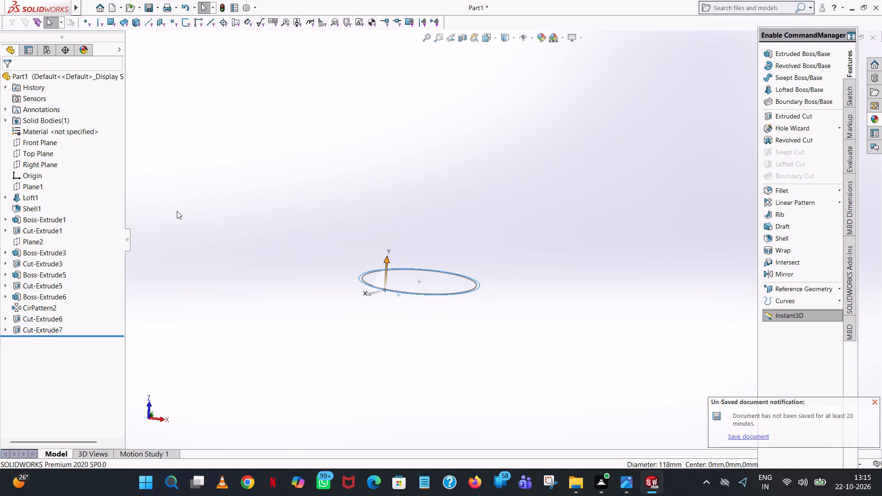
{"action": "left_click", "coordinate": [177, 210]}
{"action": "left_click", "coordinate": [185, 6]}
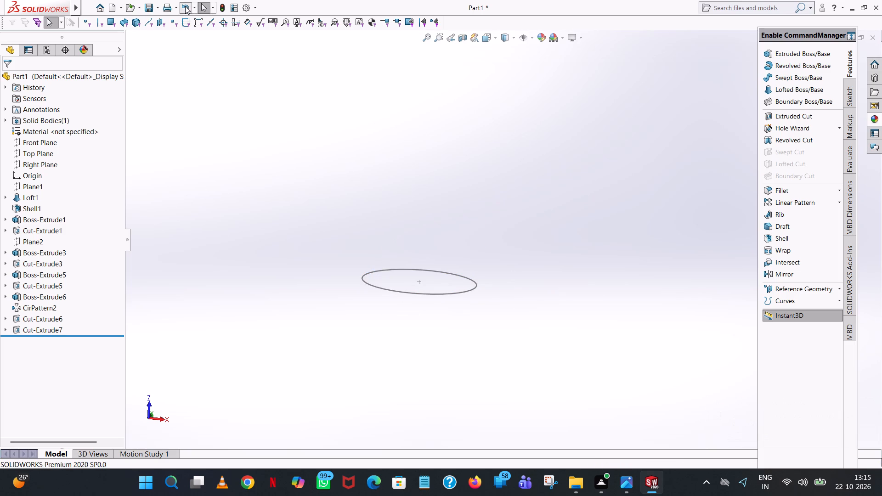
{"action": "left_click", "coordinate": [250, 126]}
Hide the large loft sketch circle at the cone's base, and undo the hiding of the solid body.
{"action": "middle_click_drag", "start_coordinate": [376, 214], "coordinate": [407, 192]}
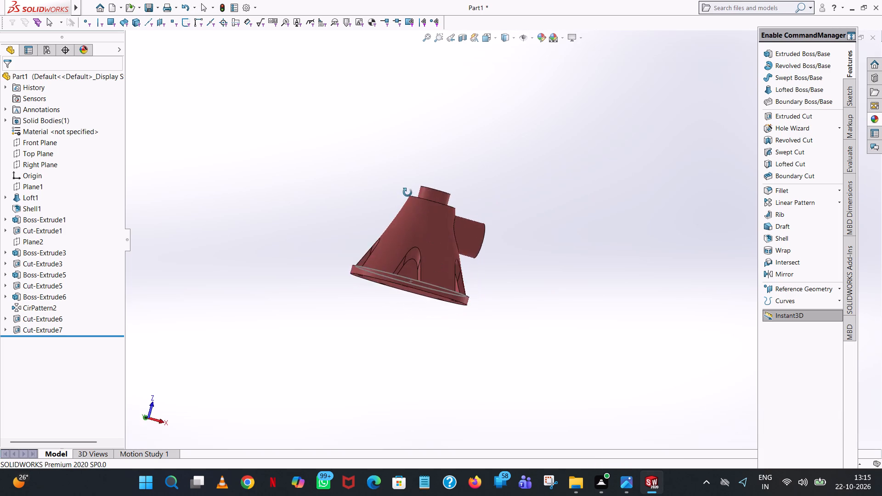
{"action": "middle_click_drag", "start_coordinate": [407, 192], "coordinate": [382, 289]}
{"action": "scroll", "coordinate": [425, 250], "scroll_direction": "down", "scroll_amount": 4}
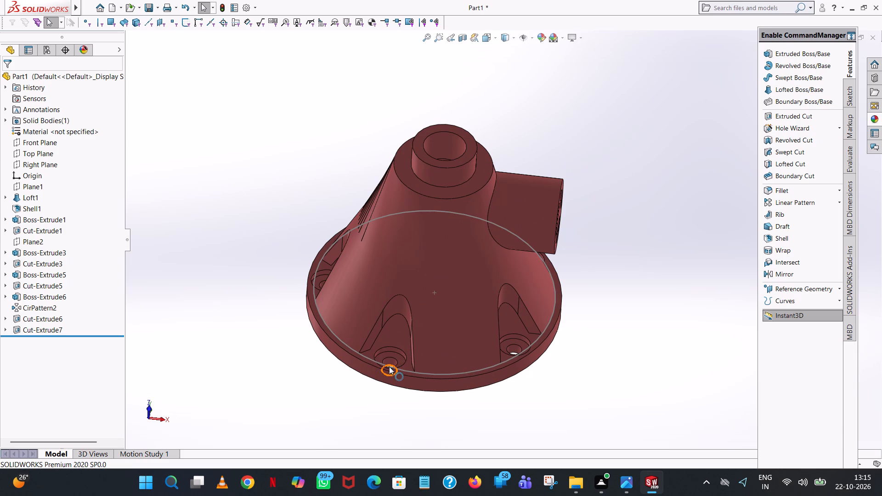
{"action": "left_click", "coordinate": [399, 370]}
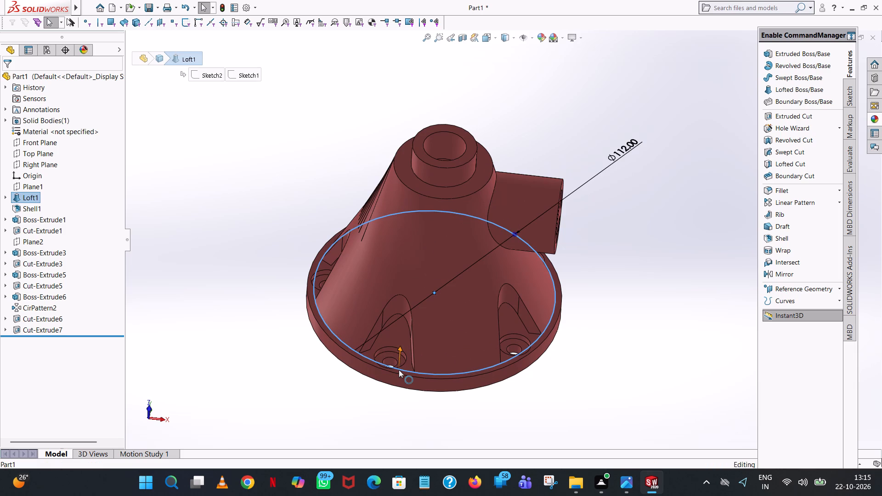
{"action": "right_click", "coordinate": [399, 370]}
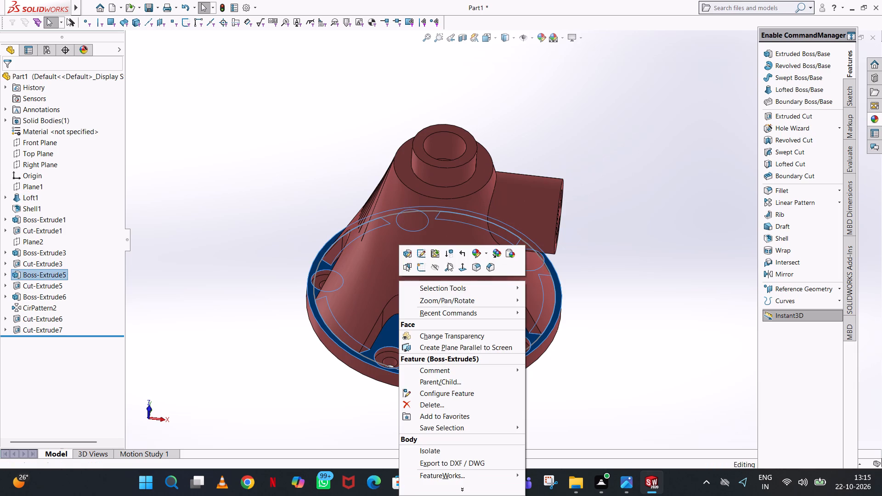
{"action": "left_click", "coordinate": [435, 270]}
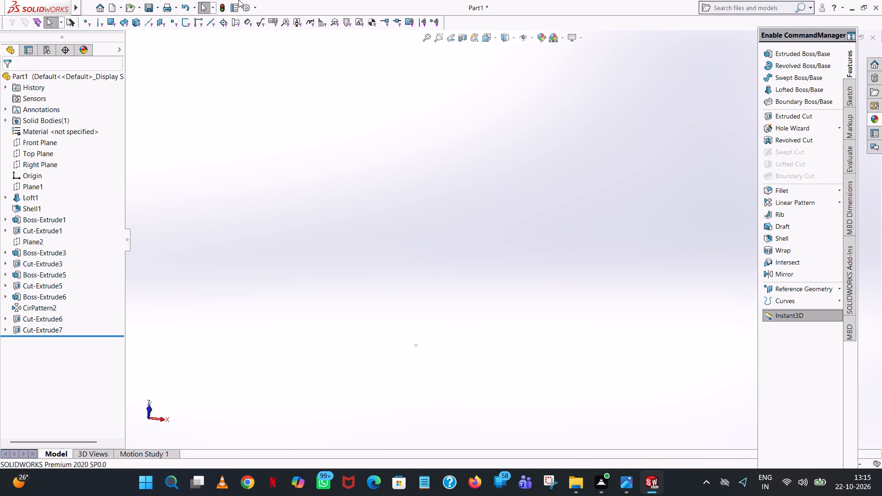
{"action": "left_click", "coordinate": [185, 6]}
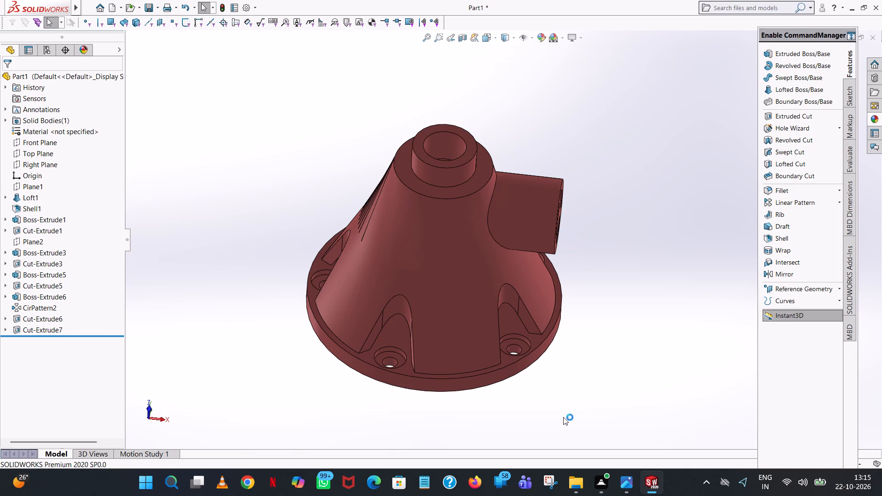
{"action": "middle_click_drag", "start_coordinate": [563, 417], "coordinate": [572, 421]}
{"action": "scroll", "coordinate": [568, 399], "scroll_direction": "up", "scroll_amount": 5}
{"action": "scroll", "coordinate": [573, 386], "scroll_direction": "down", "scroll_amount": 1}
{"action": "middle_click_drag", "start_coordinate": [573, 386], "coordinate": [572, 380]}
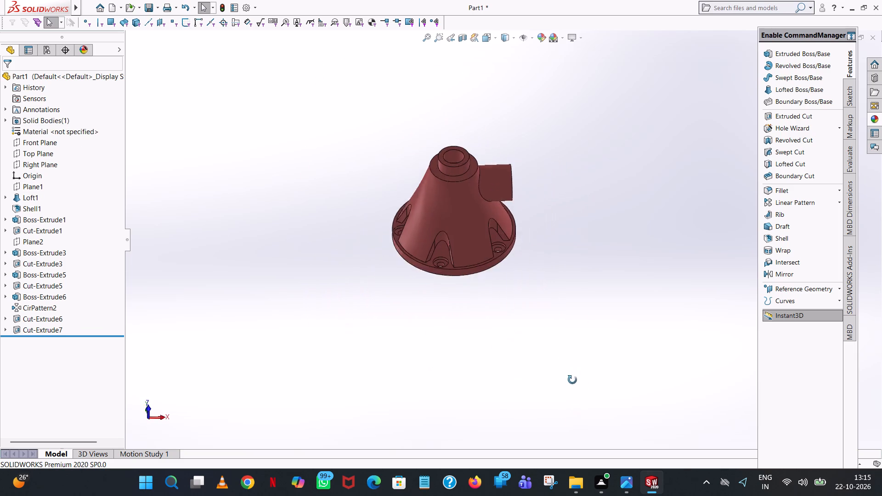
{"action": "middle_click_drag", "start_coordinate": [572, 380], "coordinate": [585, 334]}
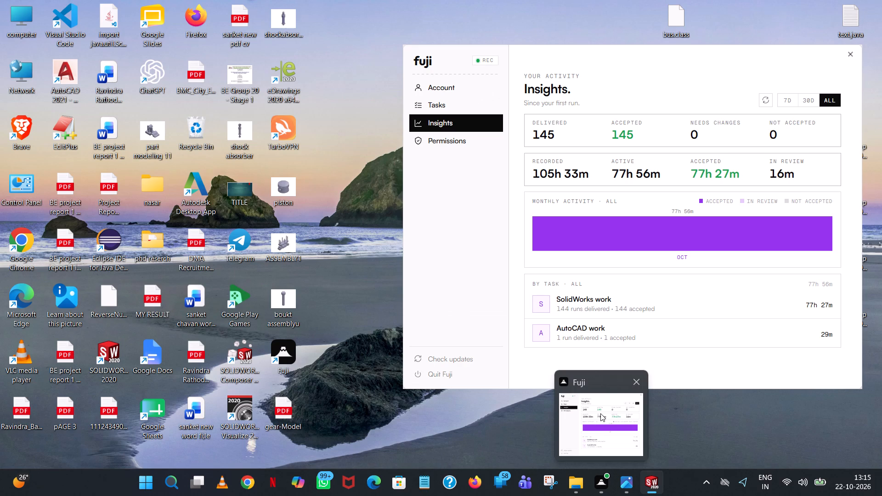
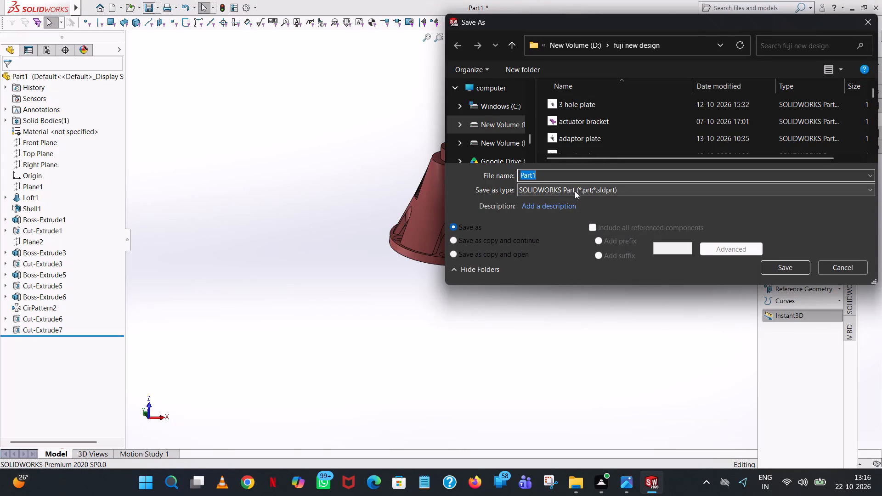
Save the part as "adaptor base" in SOLIDWORKS Part format in the fuji new design folder.
{"action": "type", "text": "ada"}
{"action": "type", "text": "ptorn"}
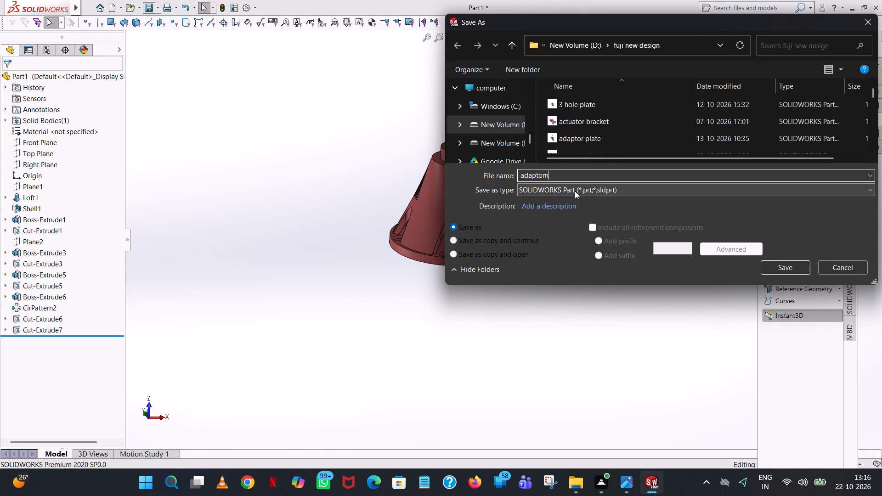
{"action": "key", "text": "BackSpace"}
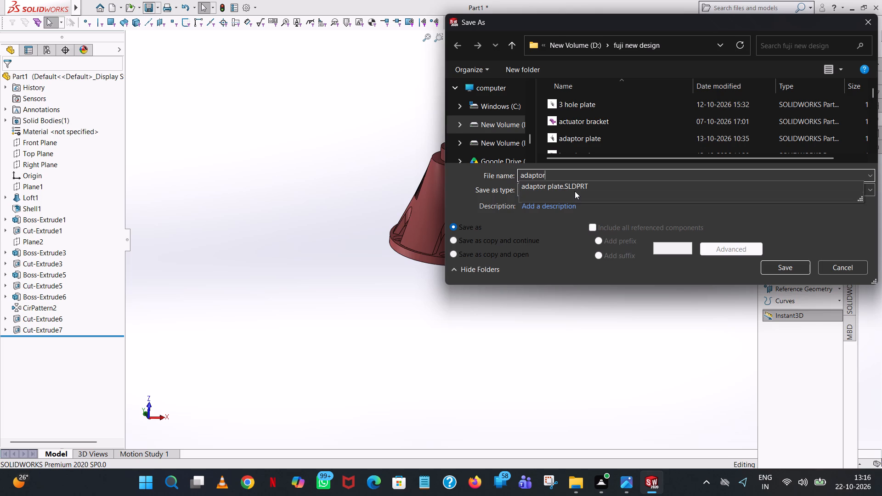
{"action": "key", "text": "space"}
{"action": "type", "text": "base"}
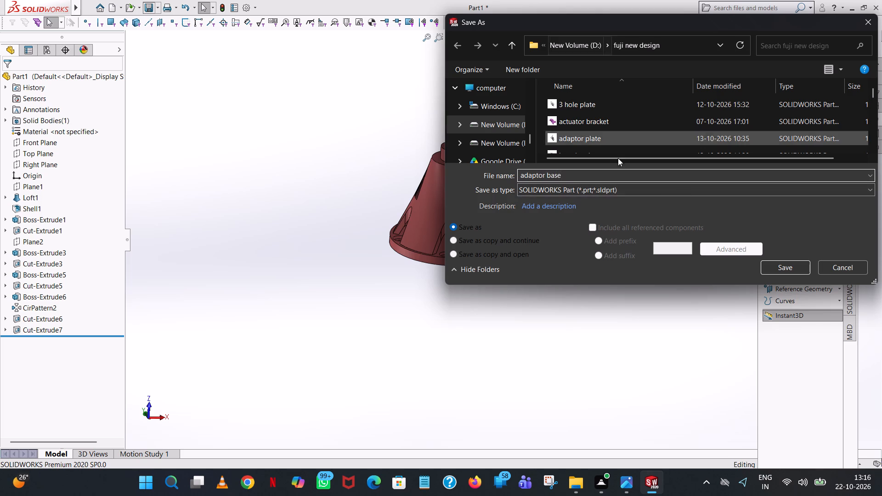
{"action": "left_click", "coordinate": [786, 266]}
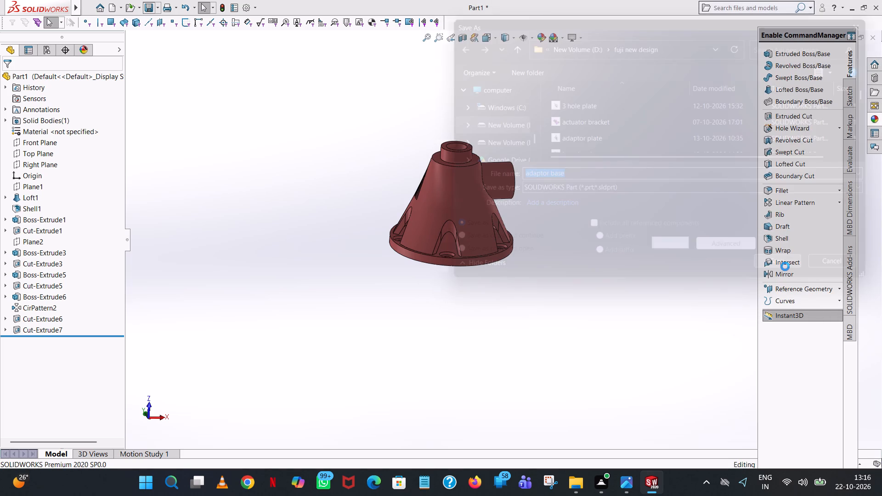
Save a PDF copy of the part, named adaptor base, in the fuji new pdf folder on drive D.
{"action": "left_click", "coordinate": [156, 8]}
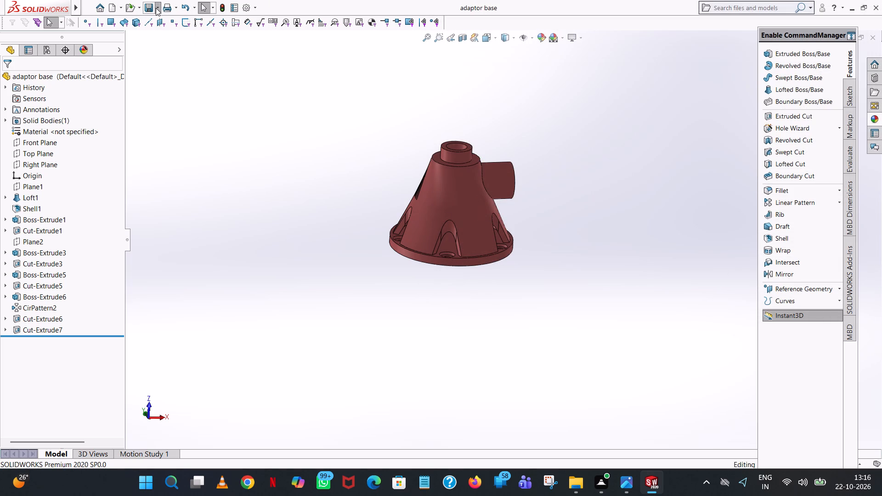
{"action": "left_click", "coordinate": [164, 32]}
{"action": "left_click", "coordinate": [512, 42]}
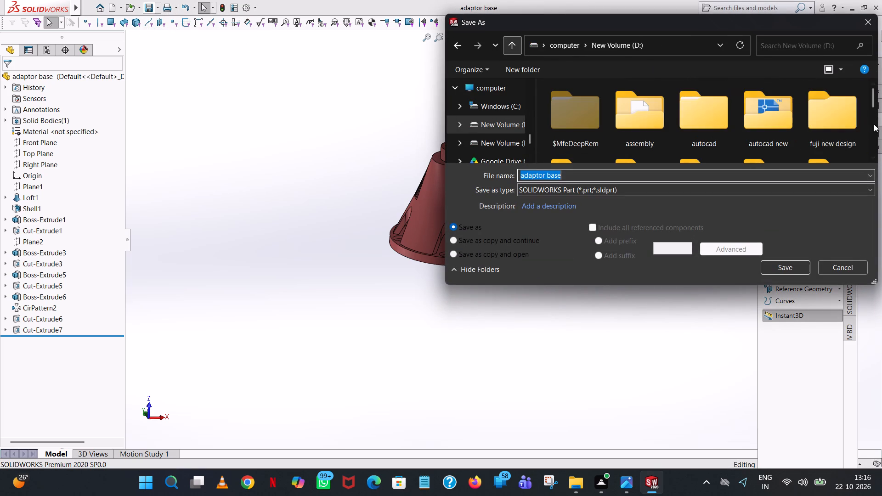
{"action": "scroll", "coordinate": [703, 101], "scroll_direction": "down", "scroll_amount": 1}
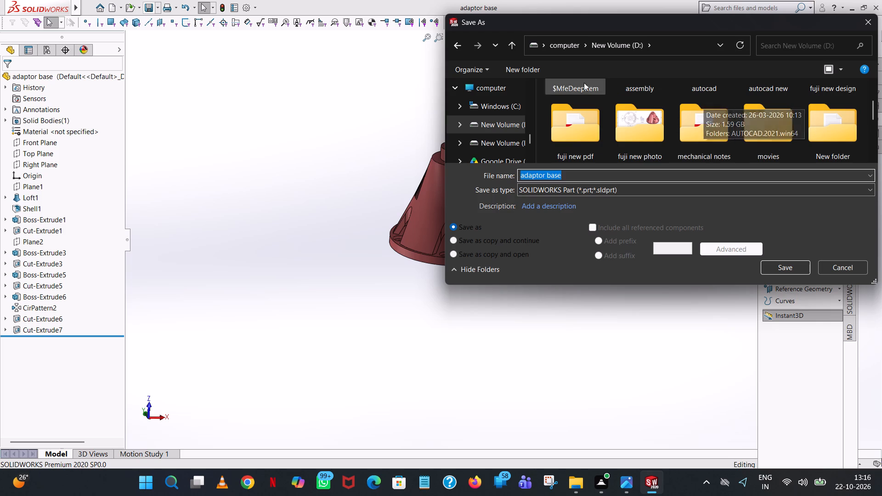
{"action": "double_click", "coordinate": [577, 123]}
{"action": "left_click", "coordinate": [596, 190]}
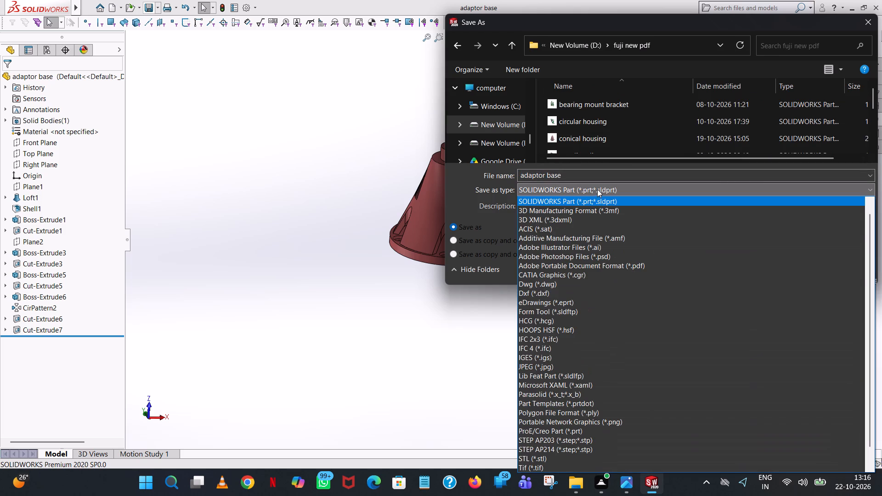
{"action": "left_click", "coordinate": [612, 267]}
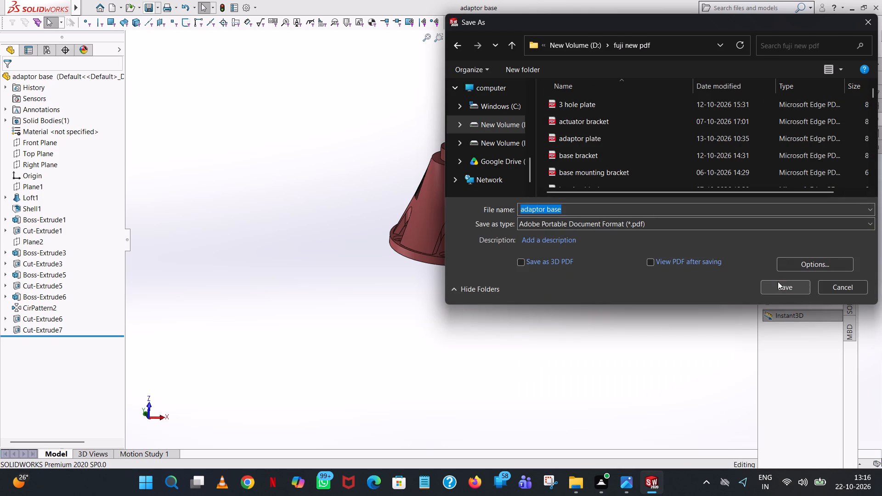
{"action": "left_click", "coordinate": [783, 287]}
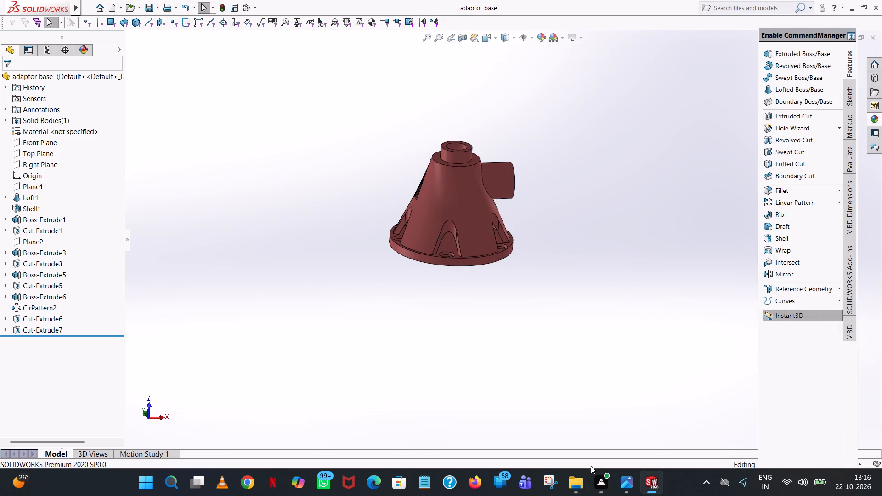